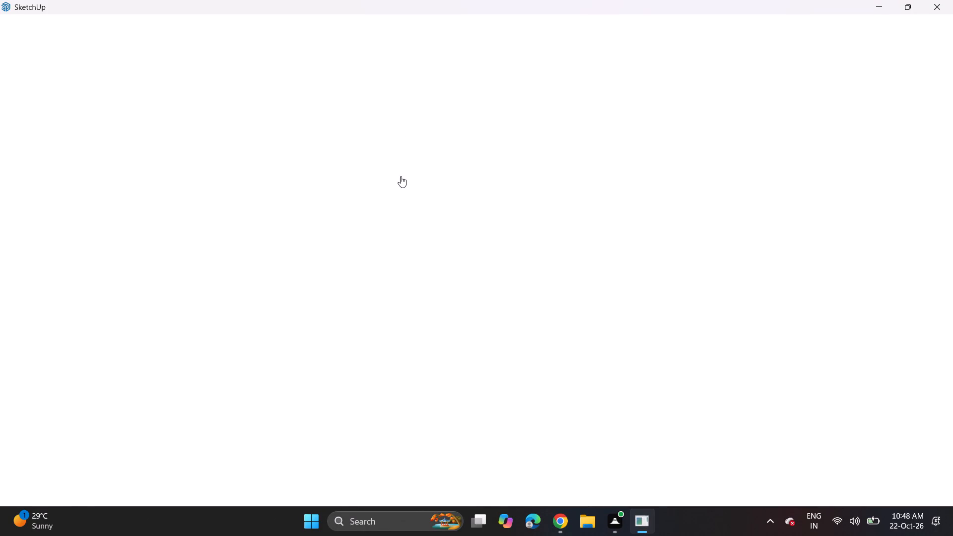
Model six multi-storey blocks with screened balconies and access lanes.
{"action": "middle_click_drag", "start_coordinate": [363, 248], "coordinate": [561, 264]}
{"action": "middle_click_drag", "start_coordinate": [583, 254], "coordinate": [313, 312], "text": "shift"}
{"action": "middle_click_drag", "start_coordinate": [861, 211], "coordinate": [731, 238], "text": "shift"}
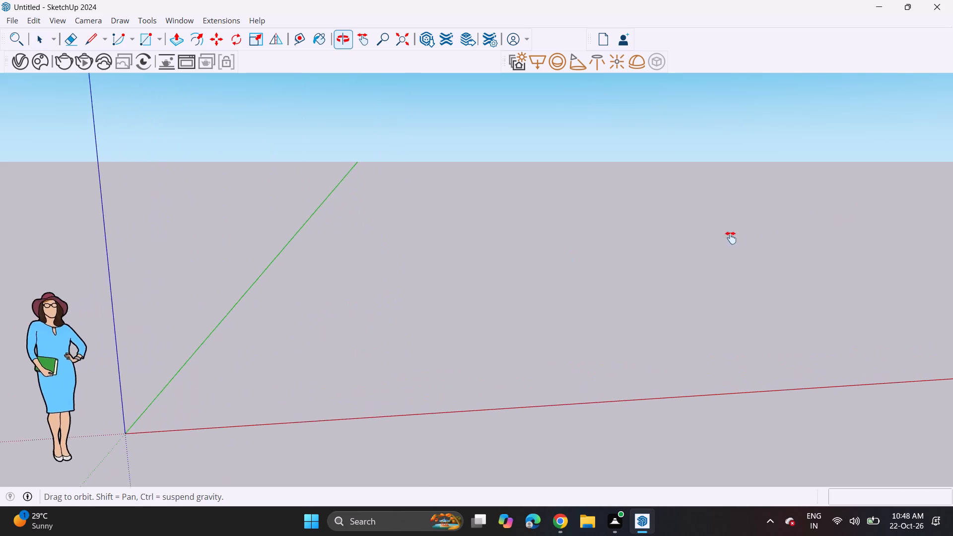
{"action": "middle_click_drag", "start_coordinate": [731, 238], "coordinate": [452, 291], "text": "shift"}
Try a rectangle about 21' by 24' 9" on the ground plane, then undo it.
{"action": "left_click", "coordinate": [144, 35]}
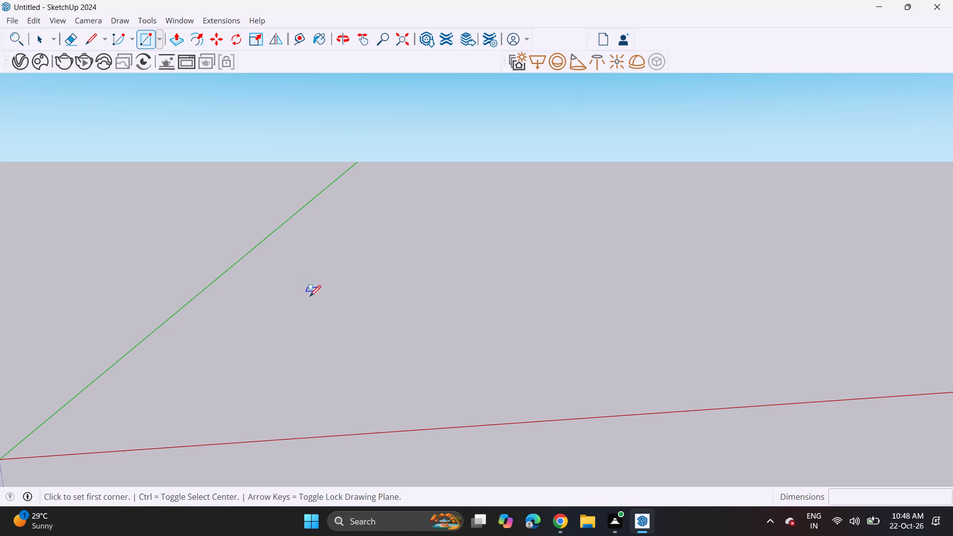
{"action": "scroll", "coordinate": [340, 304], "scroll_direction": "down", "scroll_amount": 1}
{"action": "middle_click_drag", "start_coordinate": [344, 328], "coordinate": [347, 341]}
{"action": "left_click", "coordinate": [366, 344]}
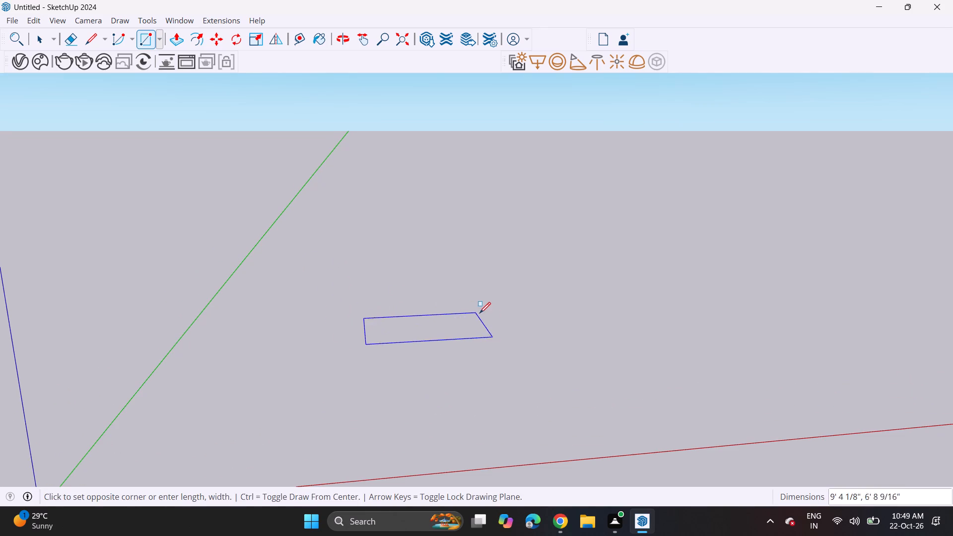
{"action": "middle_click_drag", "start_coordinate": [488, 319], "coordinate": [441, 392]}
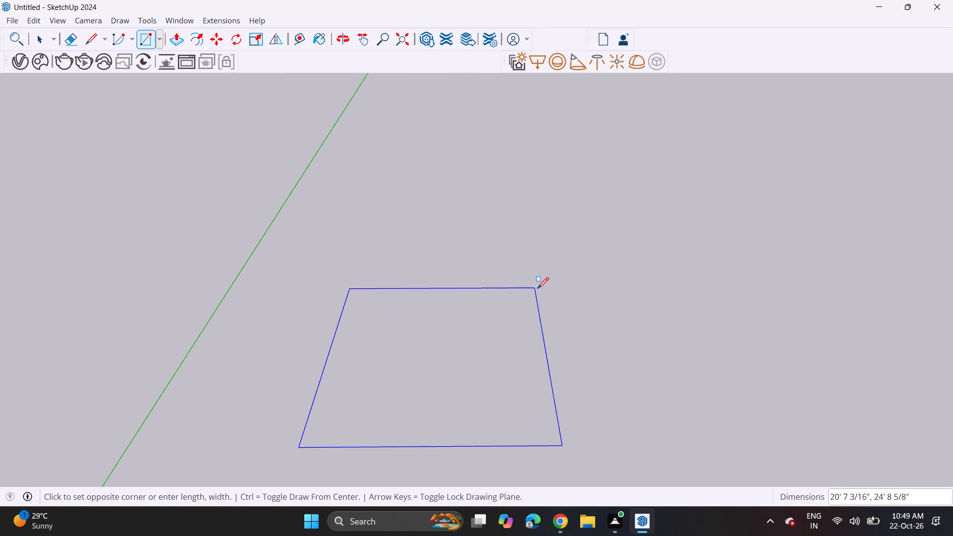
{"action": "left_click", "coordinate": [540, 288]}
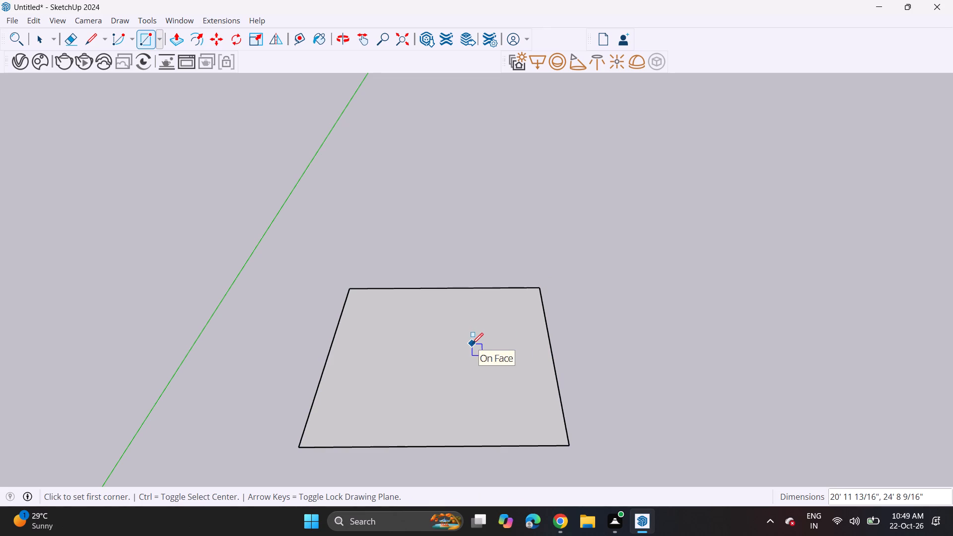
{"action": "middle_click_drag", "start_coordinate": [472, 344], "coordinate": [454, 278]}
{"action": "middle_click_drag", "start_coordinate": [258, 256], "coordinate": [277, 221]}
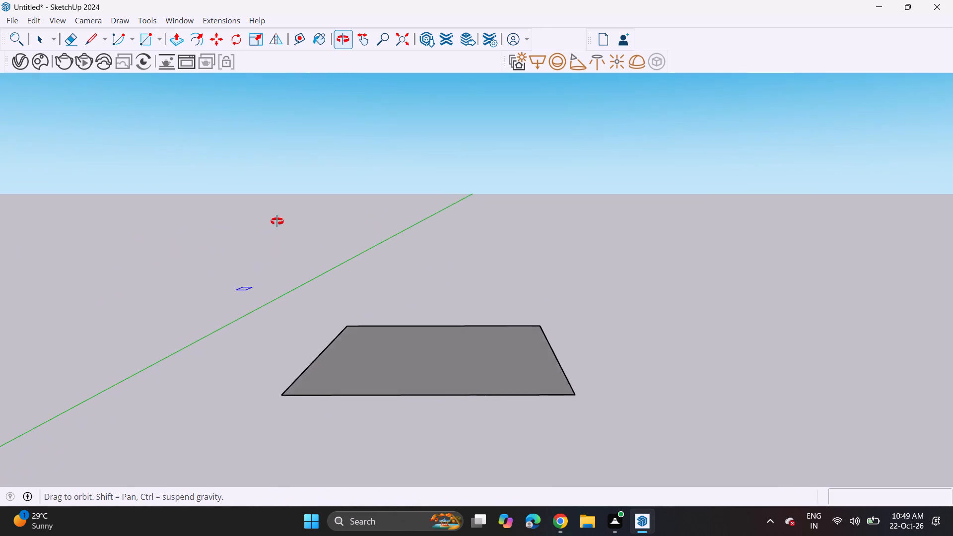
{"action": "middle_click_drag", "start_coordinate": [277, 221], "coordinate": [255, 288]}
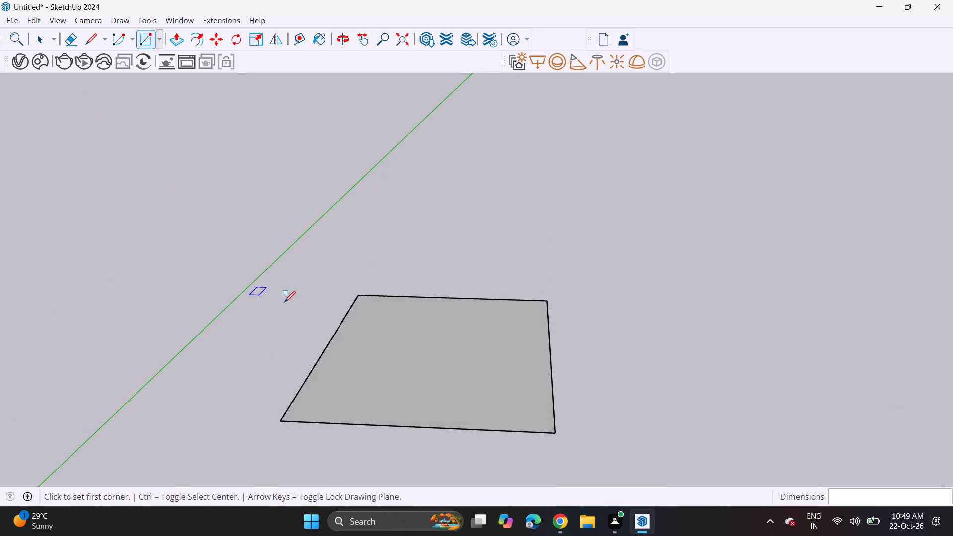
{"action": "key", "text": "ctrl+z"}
Draw a large rectangle about 45' deep on the ground plane, beside the green axis.
{"action": "left_click", "coordinate": [408, 373]}
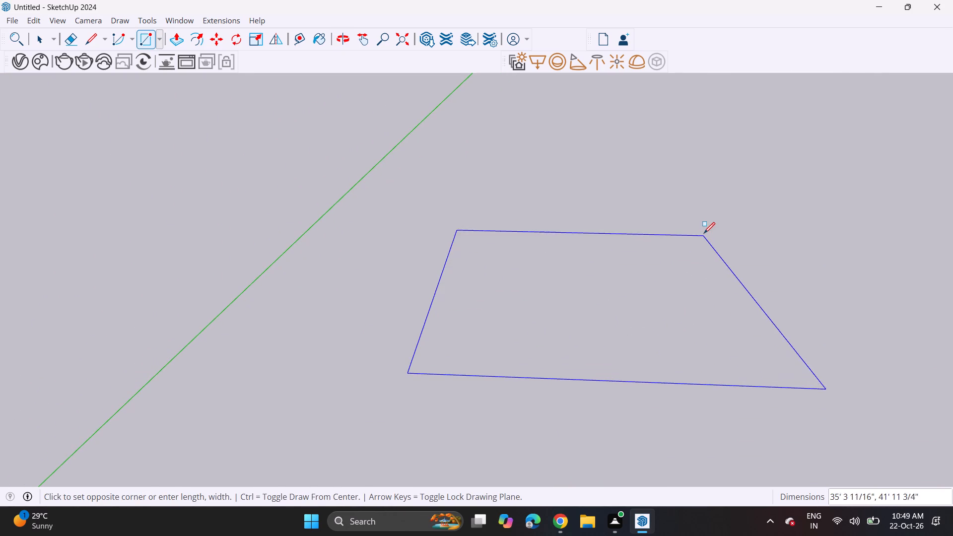
{"action": "left_click", "coordinate": [681, 229]}
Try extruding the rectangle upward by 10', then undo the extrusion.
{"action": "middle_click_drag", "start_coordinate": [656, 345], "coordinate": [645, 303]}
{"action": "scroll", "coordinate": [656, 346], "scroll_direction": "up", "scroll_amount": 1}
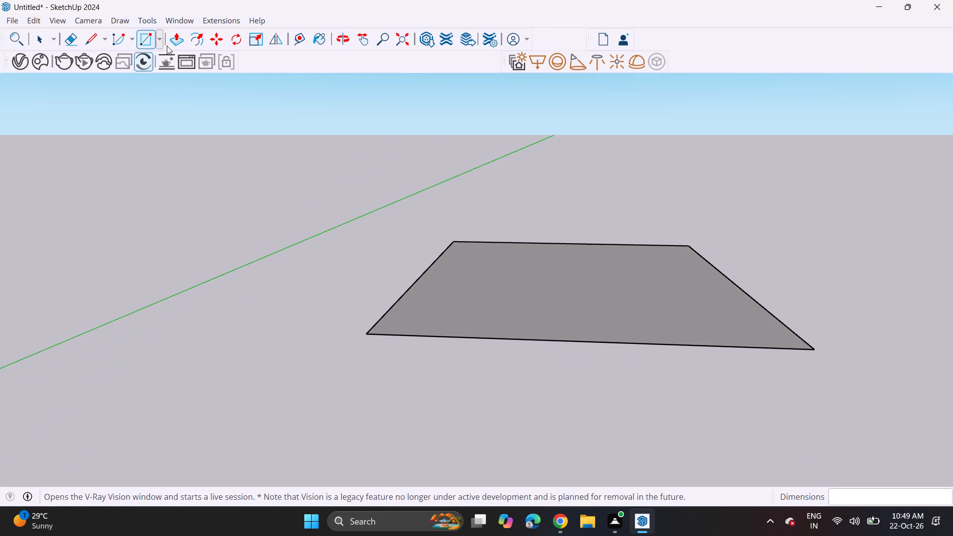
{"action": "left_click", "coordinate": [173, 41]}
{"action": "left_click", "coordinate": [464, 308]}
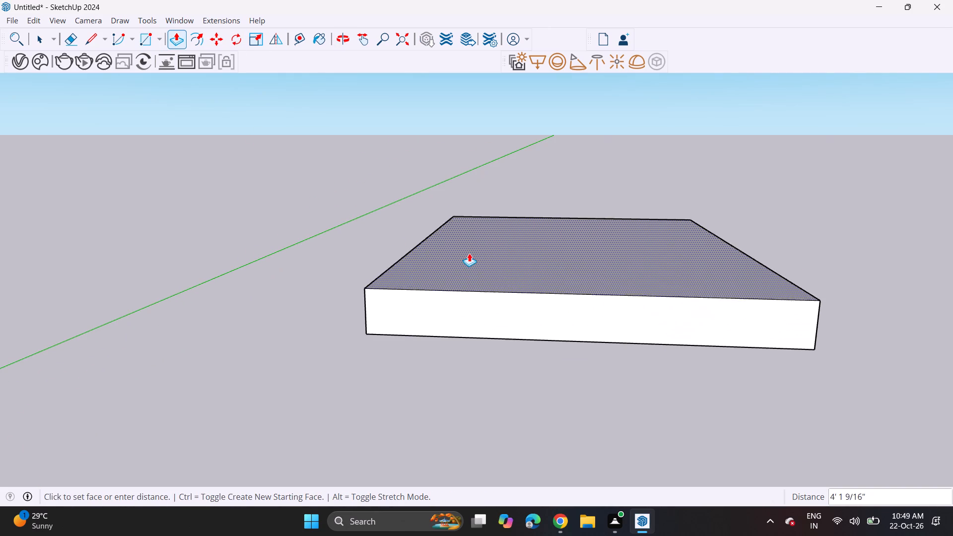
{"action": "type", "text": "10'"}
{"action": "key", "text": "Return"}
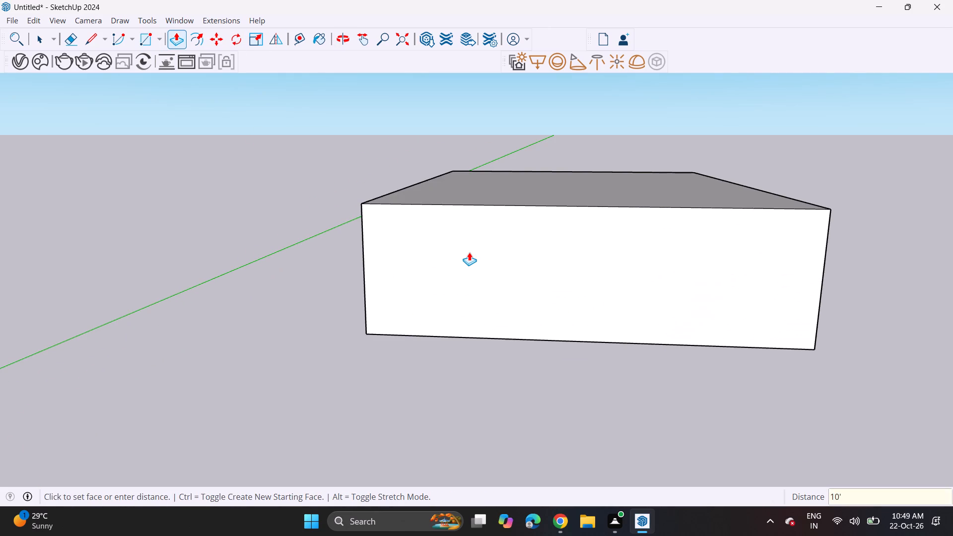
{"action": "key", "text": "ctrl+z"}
Push/Pull the rectangle upward about 6 1/8" to form a thin base slab.
{"action": "middle_click_drag", "start_coordinate": [519, 267], "coordinate": [518, 296]}
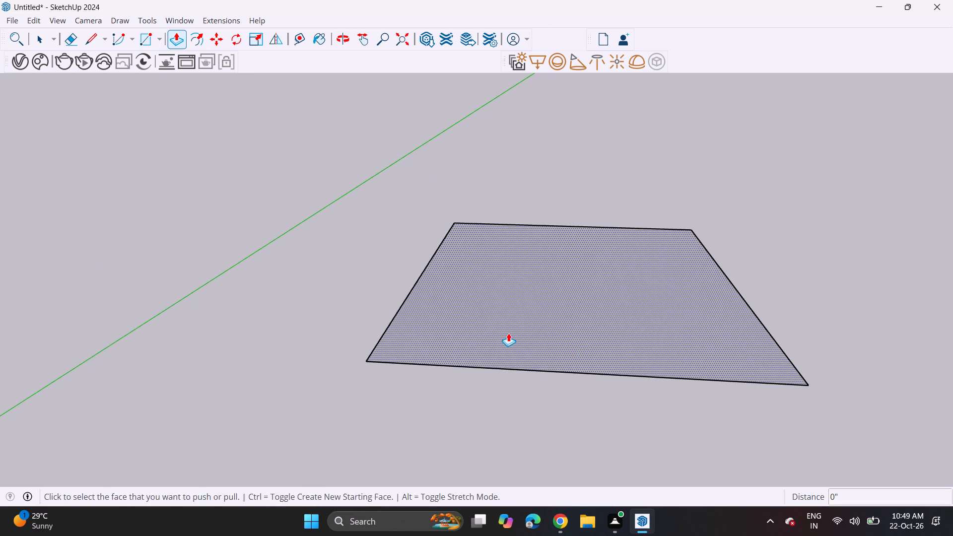
{"action": "left_click", "coordinate": [508, 333]}
{"action": "left_click", "coordinate": [509, 327]}
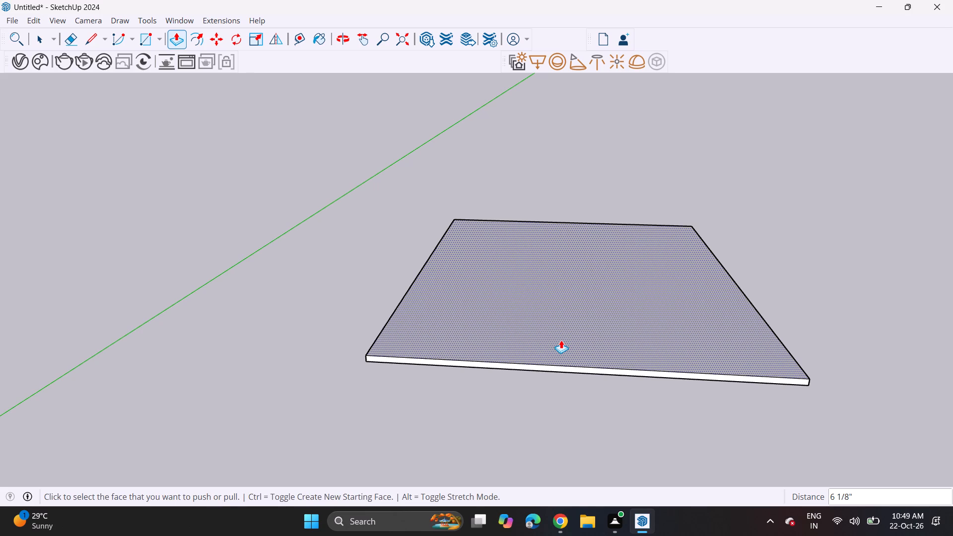
Offset the slab's top outline inward by about 9 1/8" to form a narrow border.
{"action": "scroll", "coordinate": [540, 336], "scroll_direction": "down", "scroll_amount": 3}
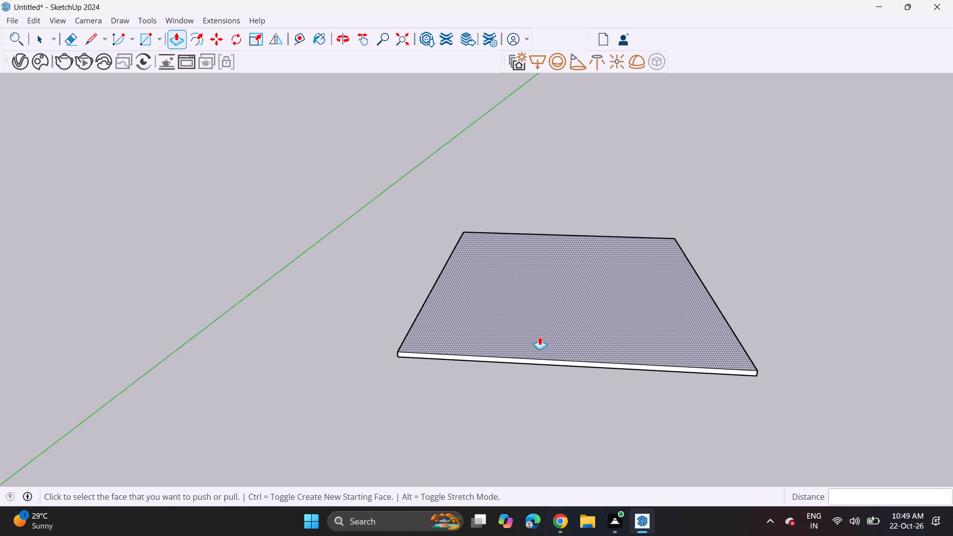
{"action": "middle_click_drag", "start_coordinate": [571, 337], "coordinate": [560, 392]}
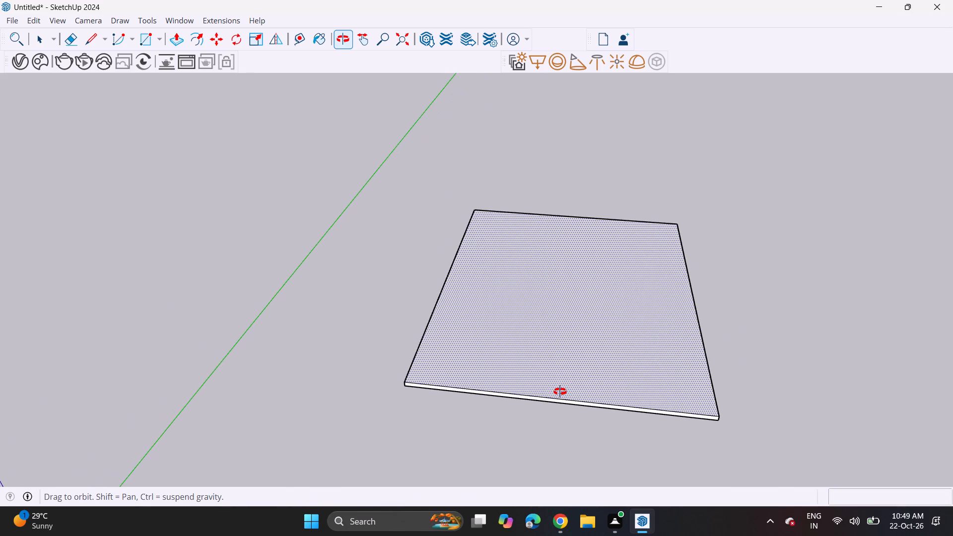
{"action": "middle_click_drag", "start_coordinate": [560, 392], "coordinate": [568, 396]}
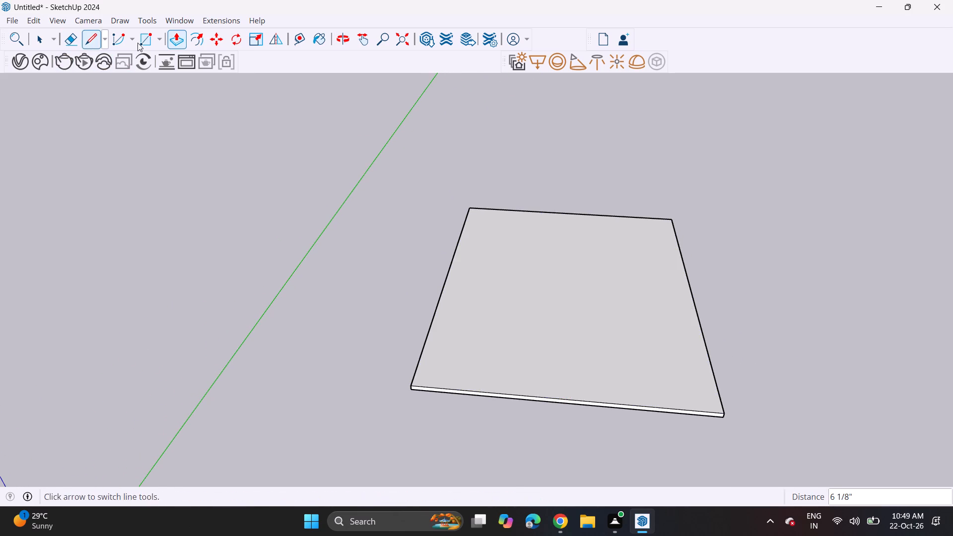
{"action": "left_click", "coordinate": [199, 38]}
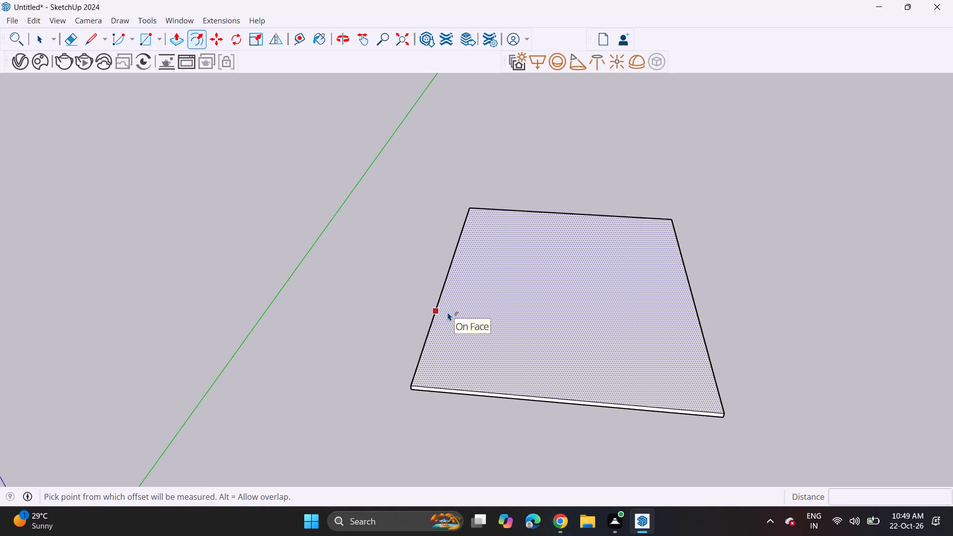
{"action": "left_click", "coordinate": [448, 312]}
{"action": "left_click", "coordinate": [440, 316]}
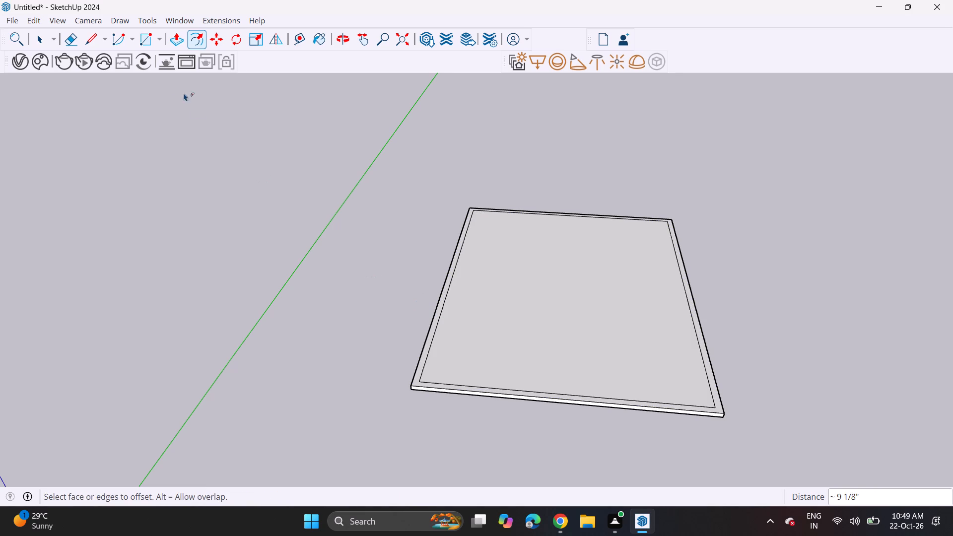
Draw a line about 45' 2" long across the slab's top, parallel to the green axis, from front edge to back edge.
{"action": "left_click", "coordinate": [95, 42]}
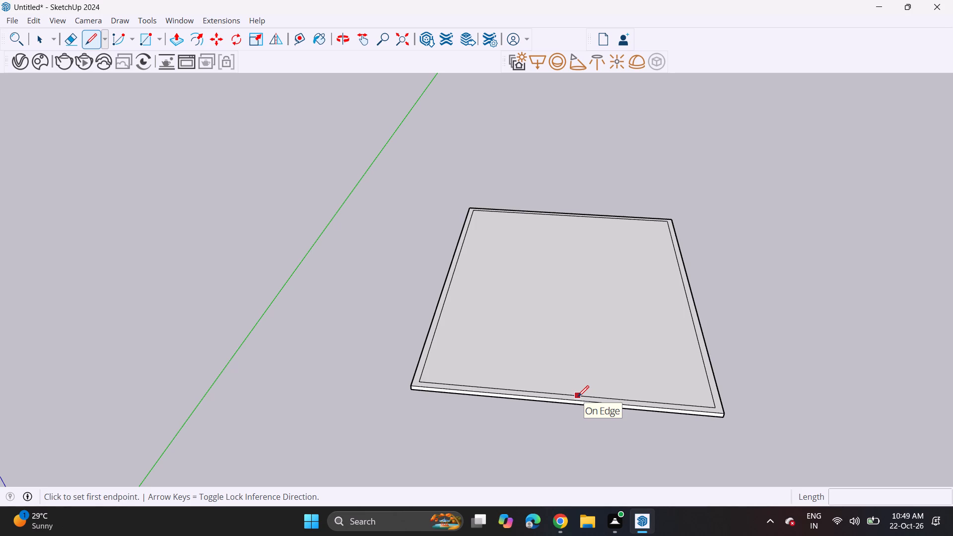
{"action": "left_click", "coordinate": [579, 401]}
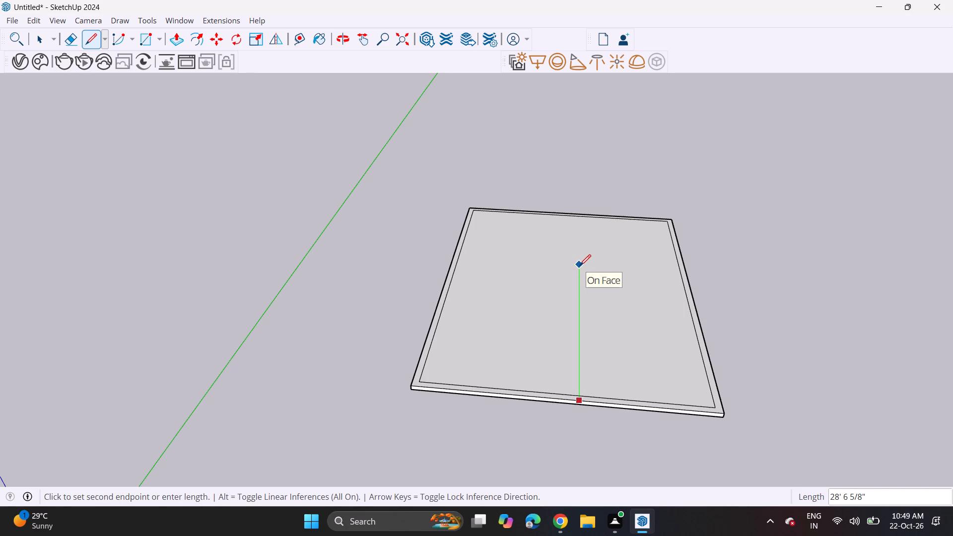
{"action": "left_click", "coordinate": [583, 213]}
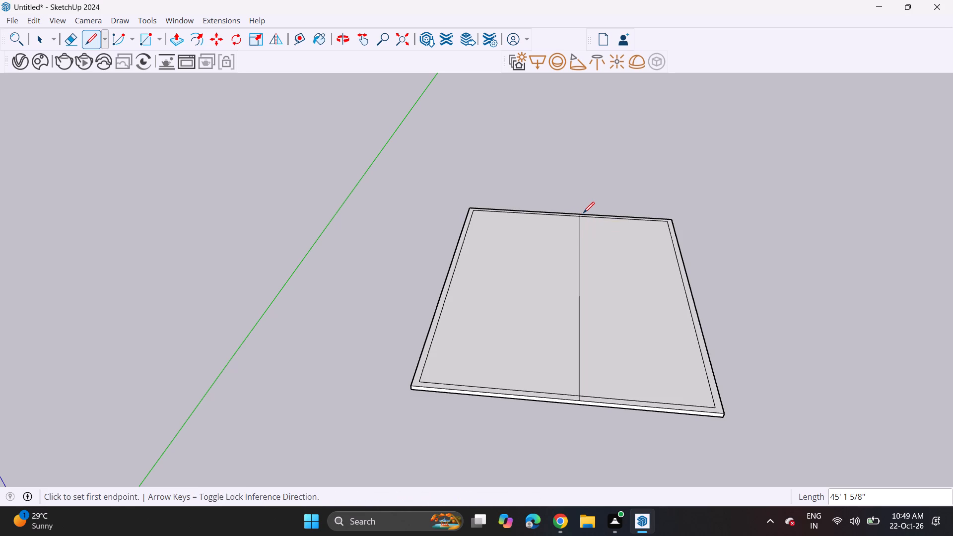
Draw a small rectangle about 10" by 1' on the slab's top, inside the border near the front-left corner.
{"action": "left_click", "coordinate": [141, 33]}
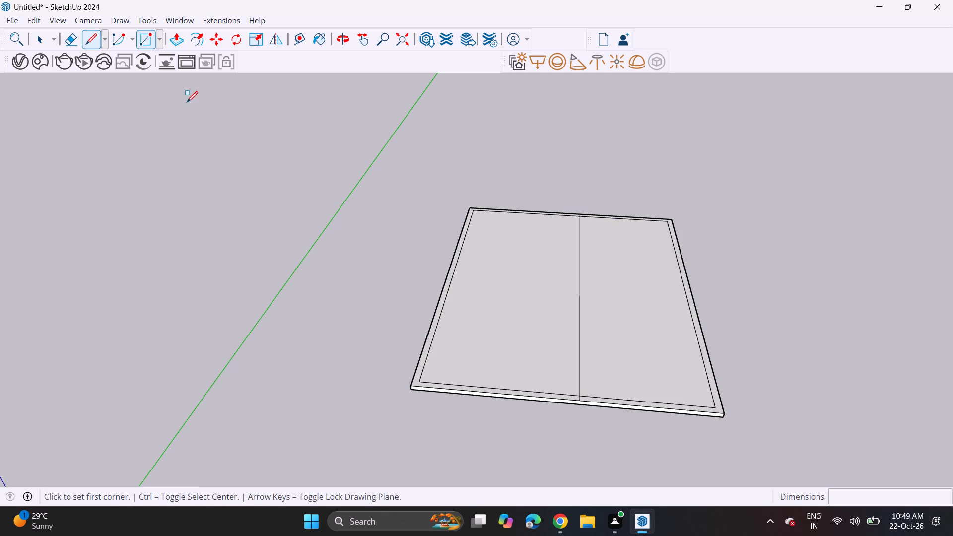
{"action": "scroll", "coordinate": [463, 331], "scroll_direction": "up", "scroll_amount": 9}
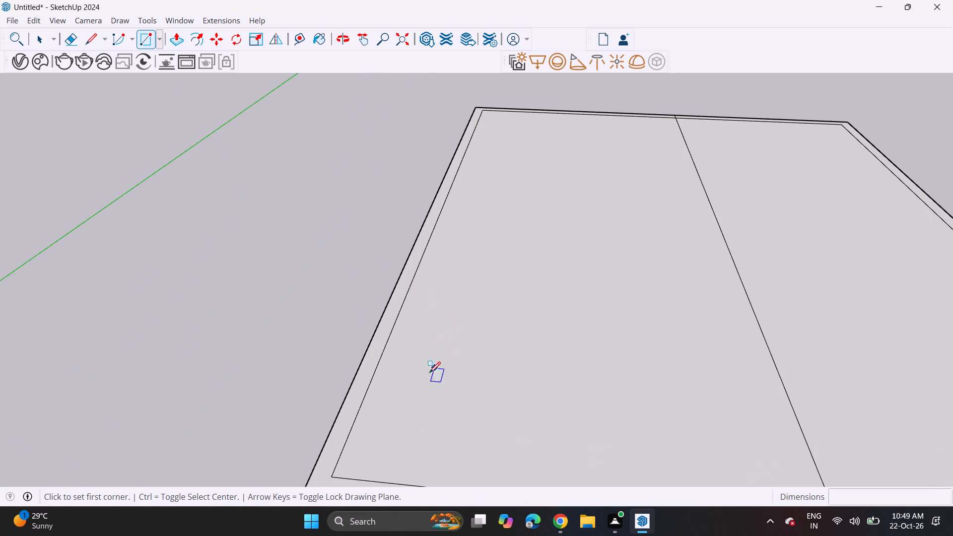
{"action": "left_click", "coordinate": [394, 436]}
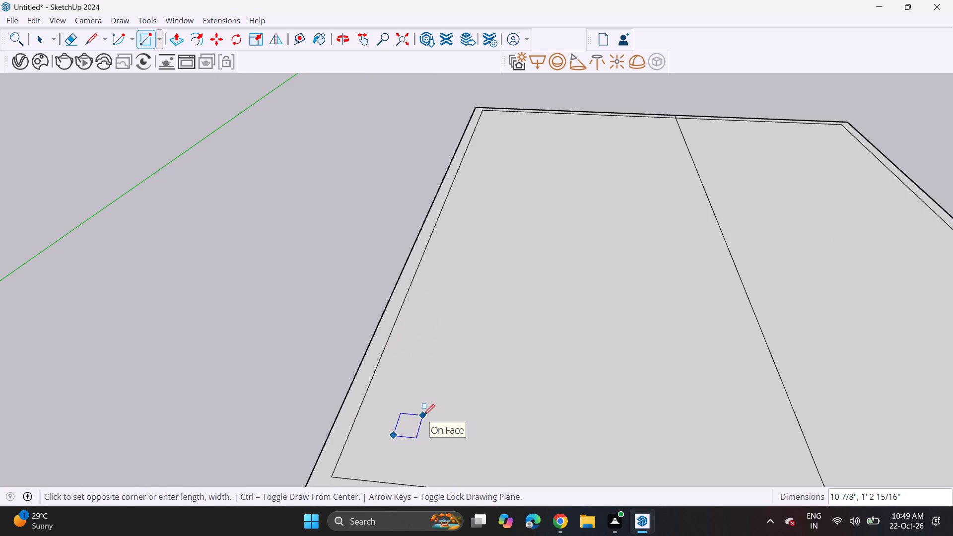
{"action": "left_click", "coordinate": [419, 420]}
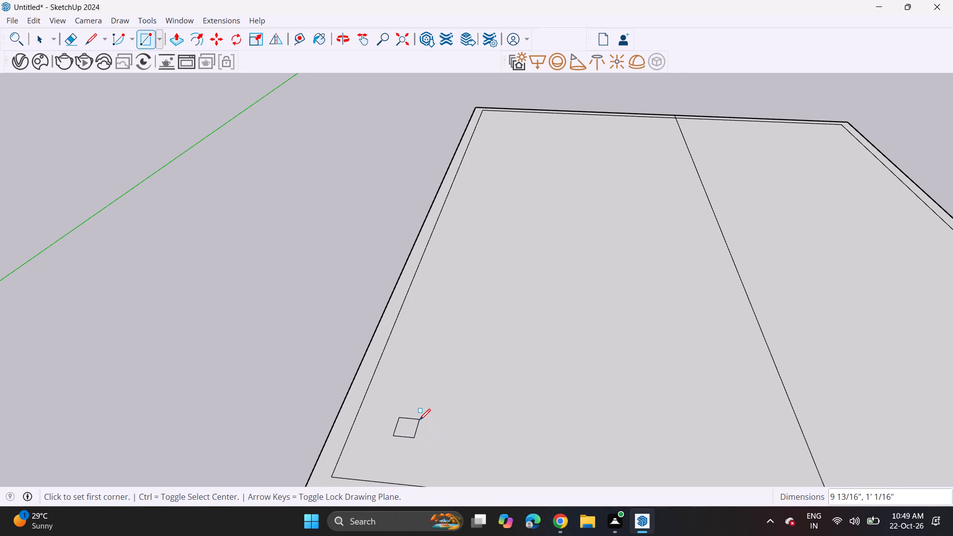
Copy the small rectangle three times in a row toward the slab's back, spaced about 7' 8", 9' 7" and 14' 8".
{"action": "key", "text": "space"}
{"action": "double_click", "coordinate": [402, 432]}
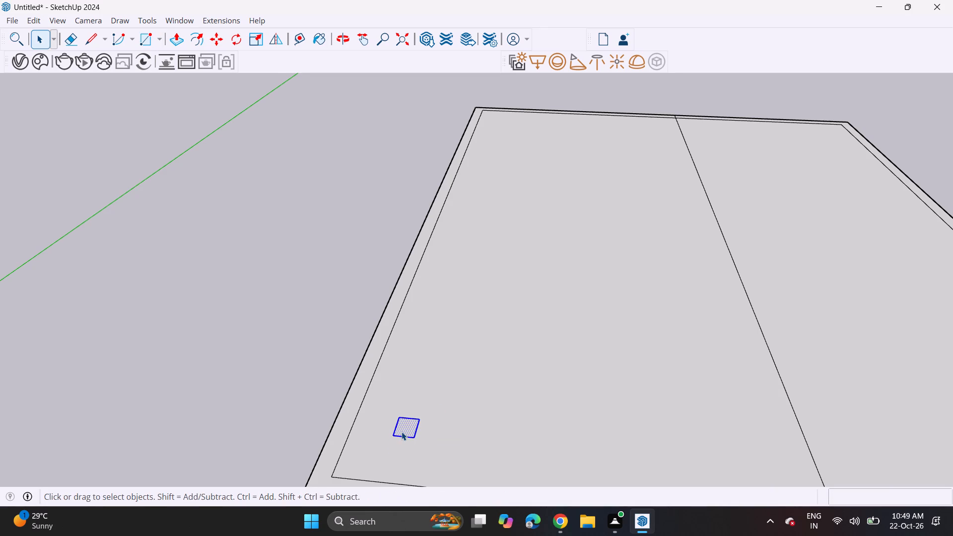
{"action": "key", "text": "m"}
{"action": "left_click", "coordinate": [390, 436]}
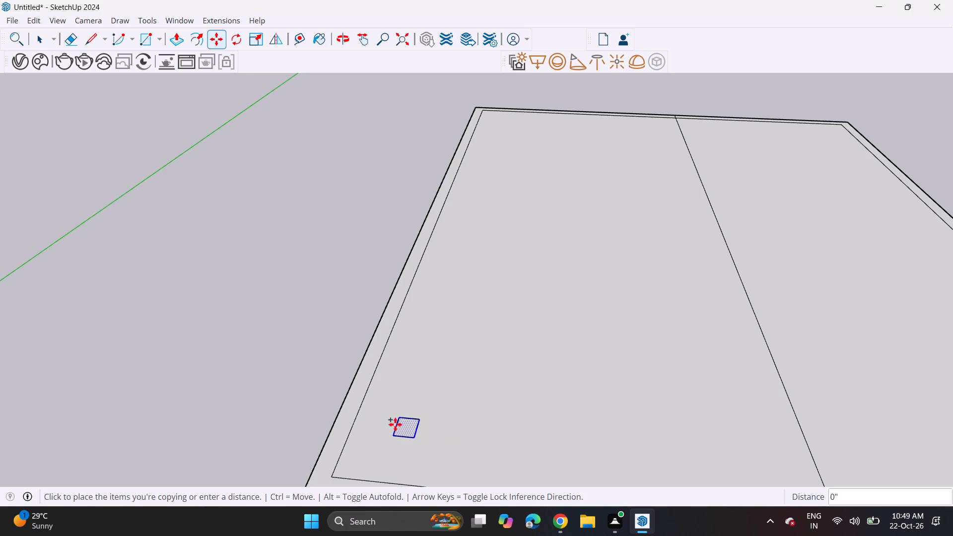
{"action": "left_click", "coordinate": [433, 322]}
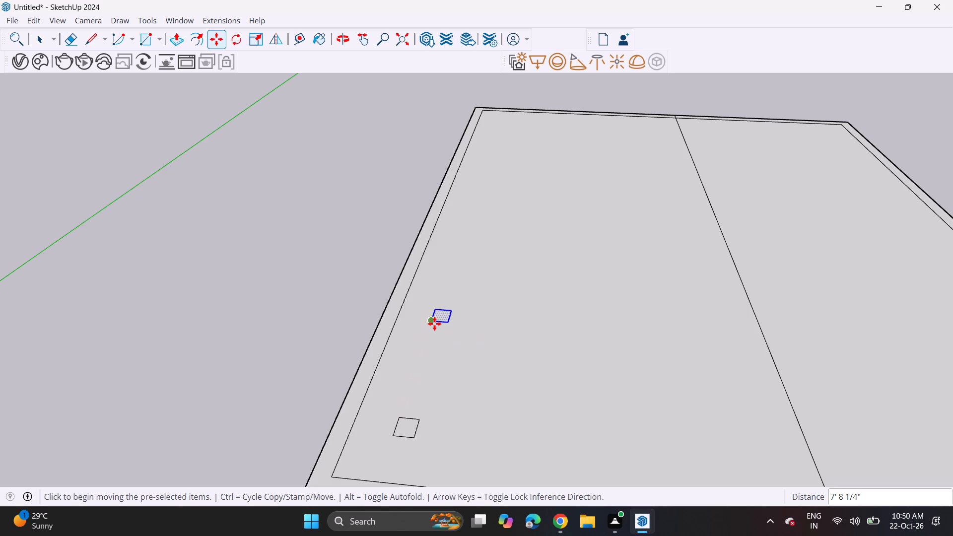
{"action": "left_click", "coordinate": [432, 324]}
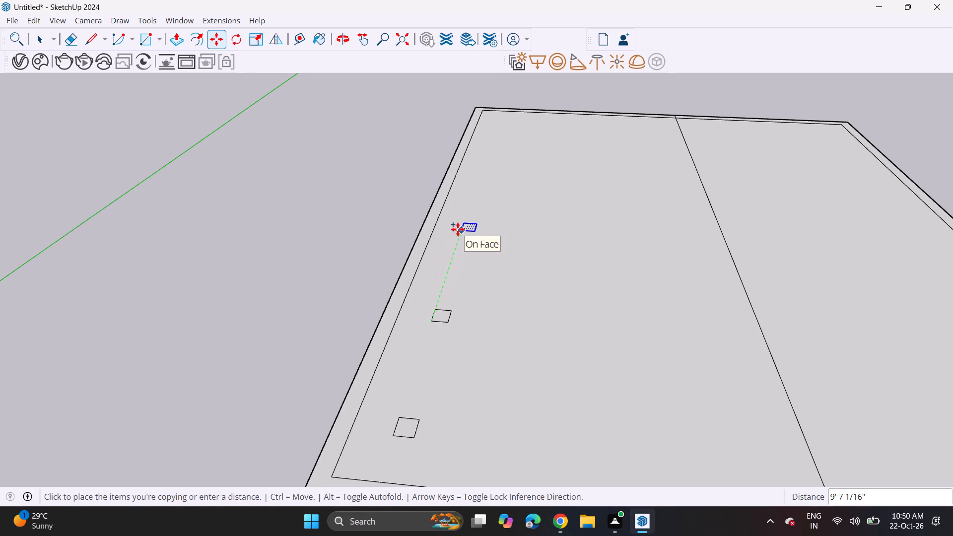
{"action": "left_click_drag", "start_coordinate": [458, 229], "coordinate": [458, 236]}
{"action": "left_click", "coordinate": [459, 231]}
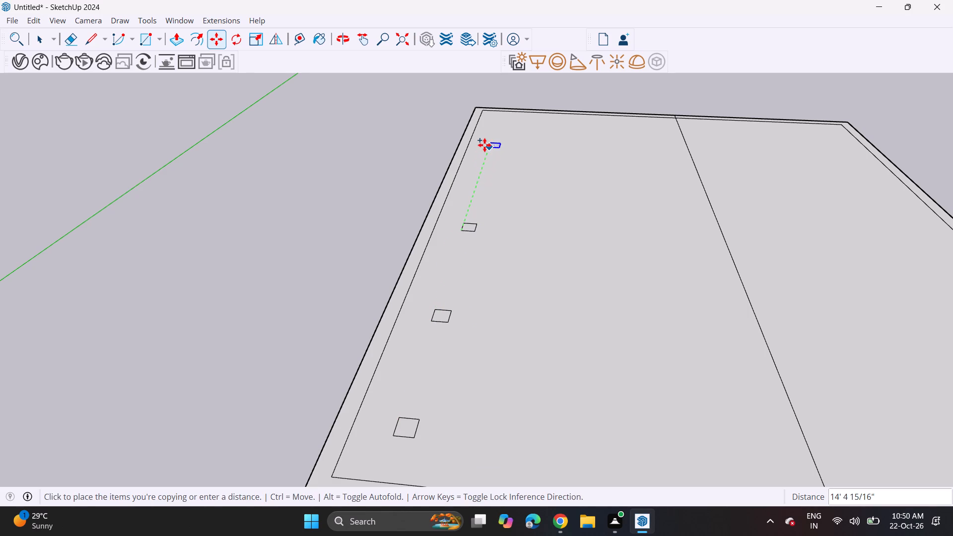
{"action": "left_click", "coordinate": [484, 145]}
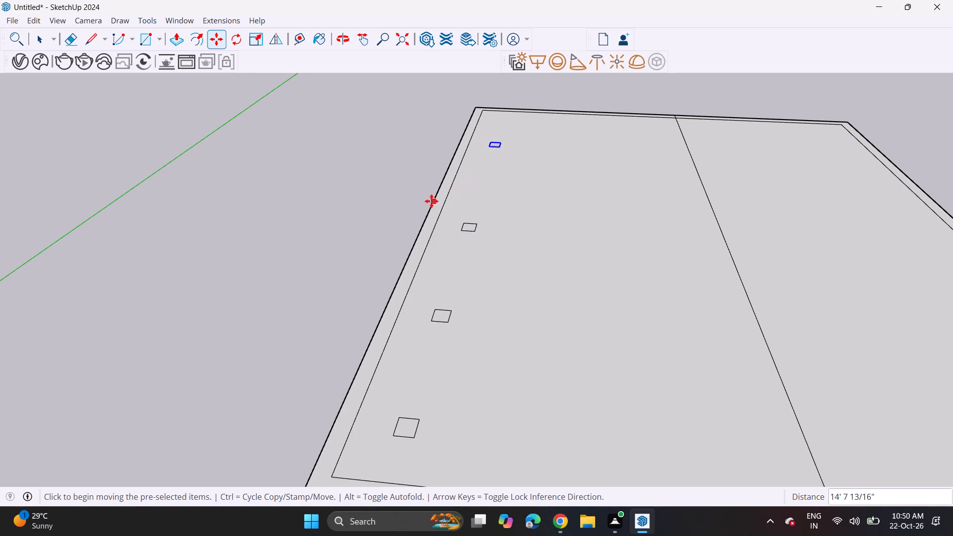
{"action": "key", "text": "space"}
{"action": "left_click", "coordinate": [393, 201]}
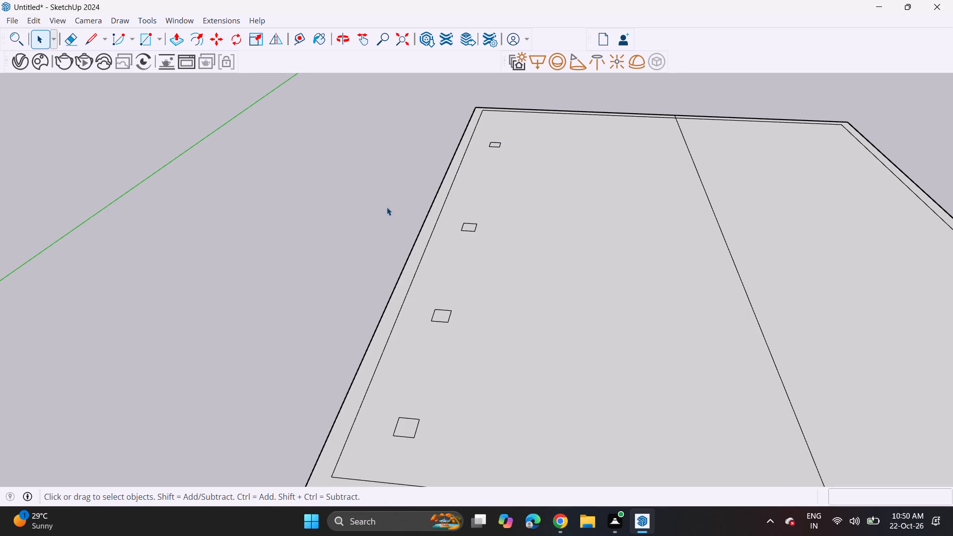
Draw a second line about 45' 1 5/8" long, parallel to the dividing line and just on its column-footprint side, from back edge to front edge.
{"action": "scroll", "coordinate": [386, 207], "scroll_direction": "down", "scroll_amount": 6}
{"action": "middle_click_drag", "start_coordinate": [446, 248], "coordinate": [346, 263]}
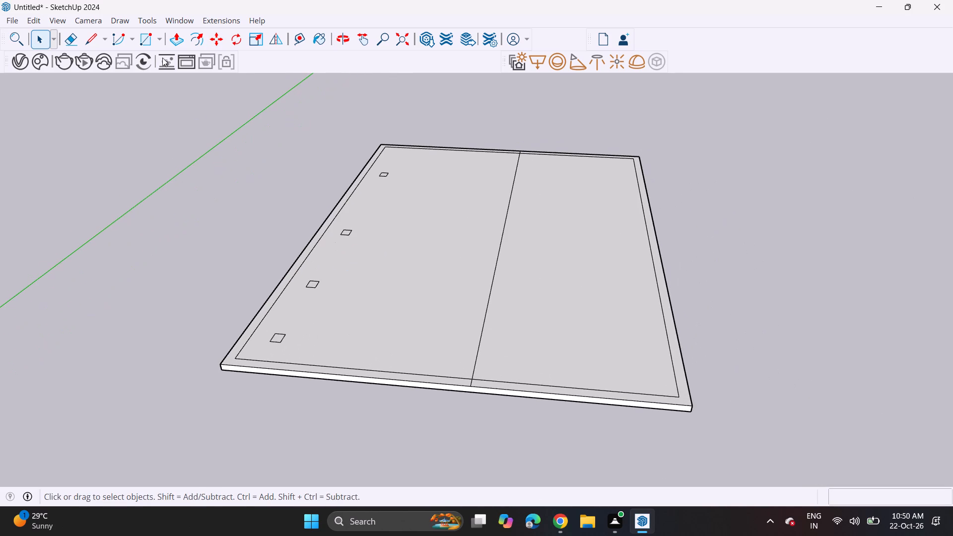
{"action": "left_click", "coordinate": [87, 39]}
{"action": "middle_click_drag", "start_coordinate": [600, 187], "coordinate": [617, 206]}
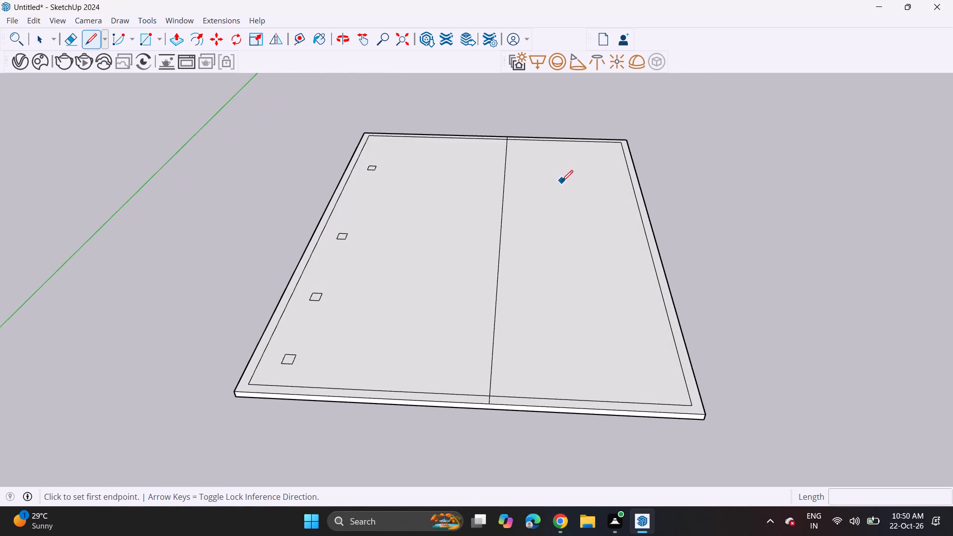
{"action": "scroll", "coordinate": [551, 177], "scroll_direction": "up", "scroll_amount": 3}
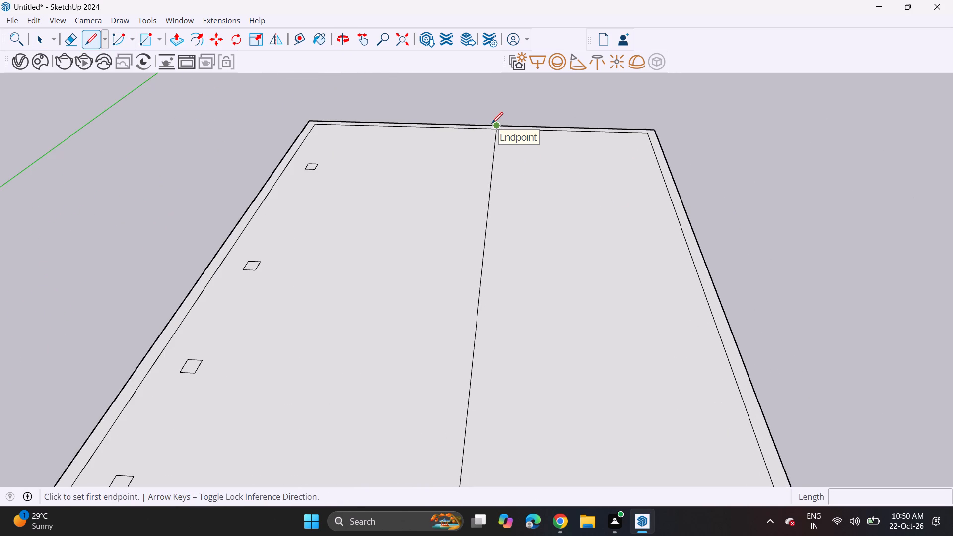
{"action": "scroll", "coordinate": [492, 123], "scroll_direction": "up", "scroll_amount": 10}
{"action": "left_click", "coordinate": [491, 134]}
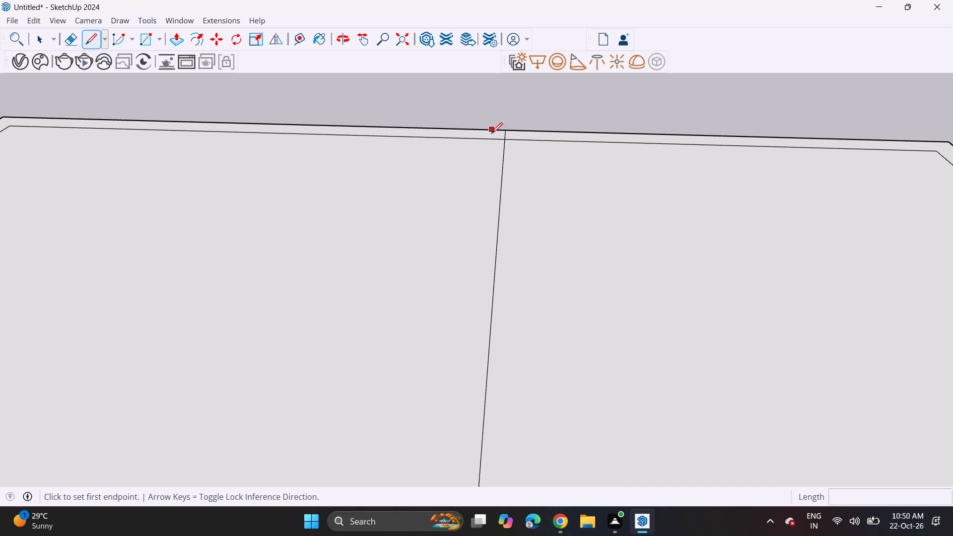
{"action": "scroll", "coordinate": [491, 134], "scroll_direction": "down", "scroll_amount": 19}
{"action": "middle_click_drag", "start_coordinate": [477, 241], "coordinate": [478, 242], "text": "shift"}
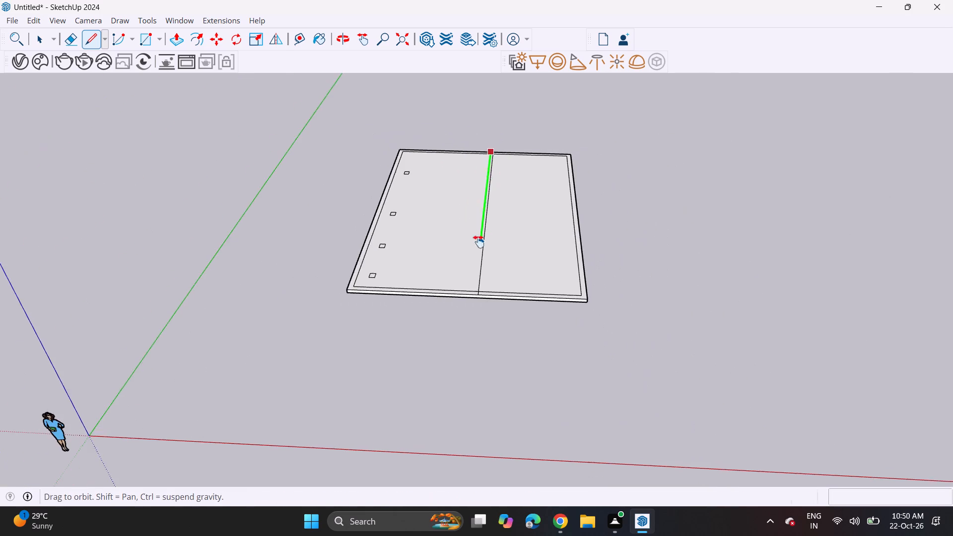
{"action": "middle_click_drag", "start_coordinate": [478, 242], "coordinate": [516, 231], "text": "shift"}
{"action": "scroll", "coordinate": [508, 275], "scroll_direction": "up", "scroll_amount": 11}
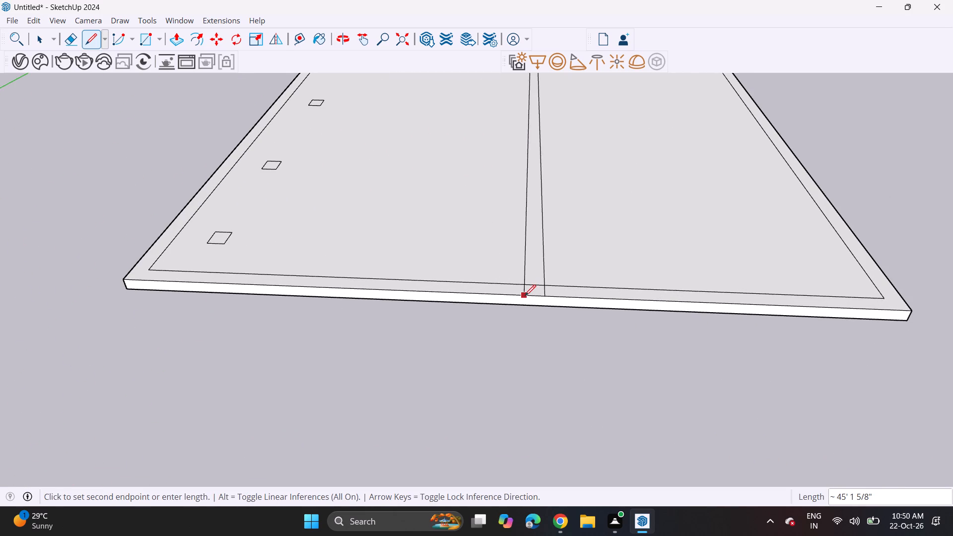
{"action": "left_click", "coordinate": [537, 297]}
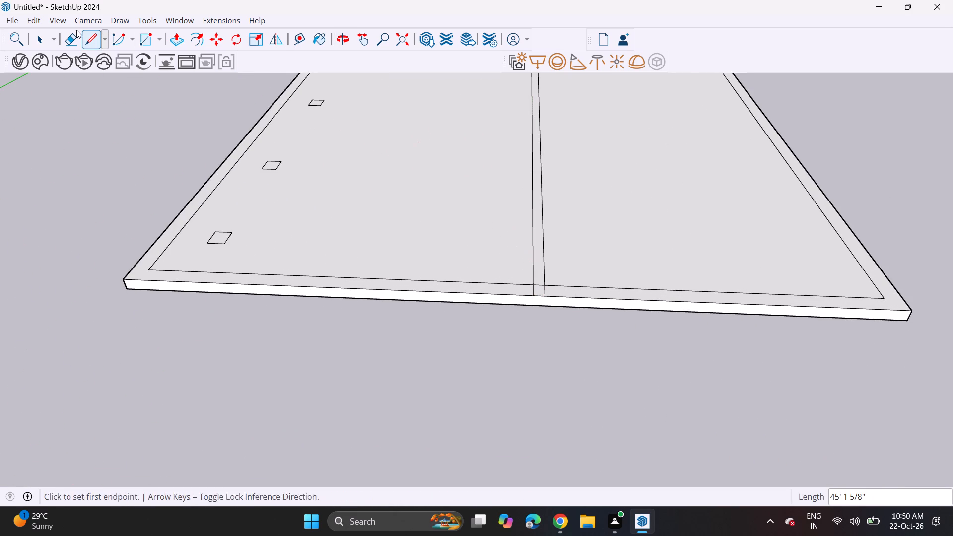
Erase the border segments between the two dividing lines and the original line's end stubs within the border, at the slab's front and back.
{"action": "left_click", "coordinate": [66, 39]}
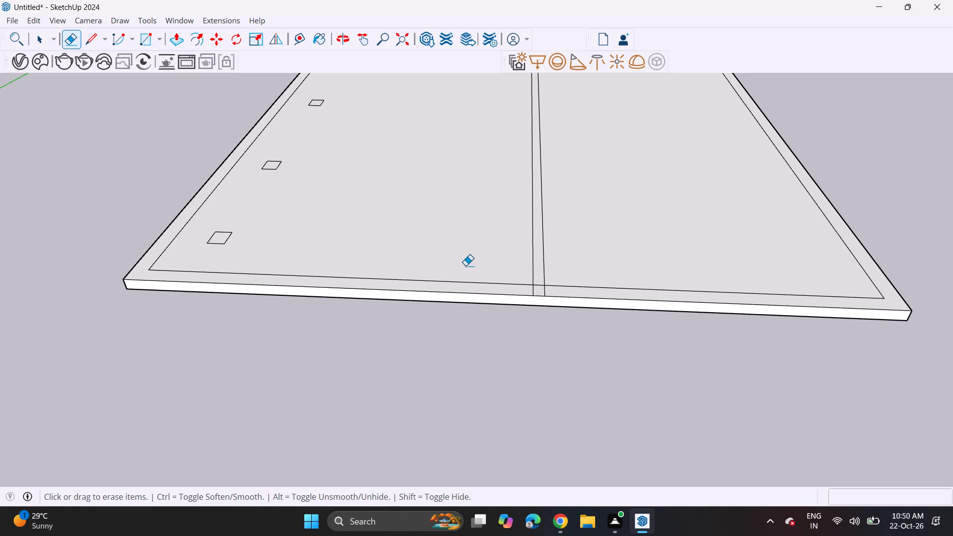
{"action": "scroll", "coordinate": [614, 280], "scroll_direction": "up", "scroll_amount": 6}
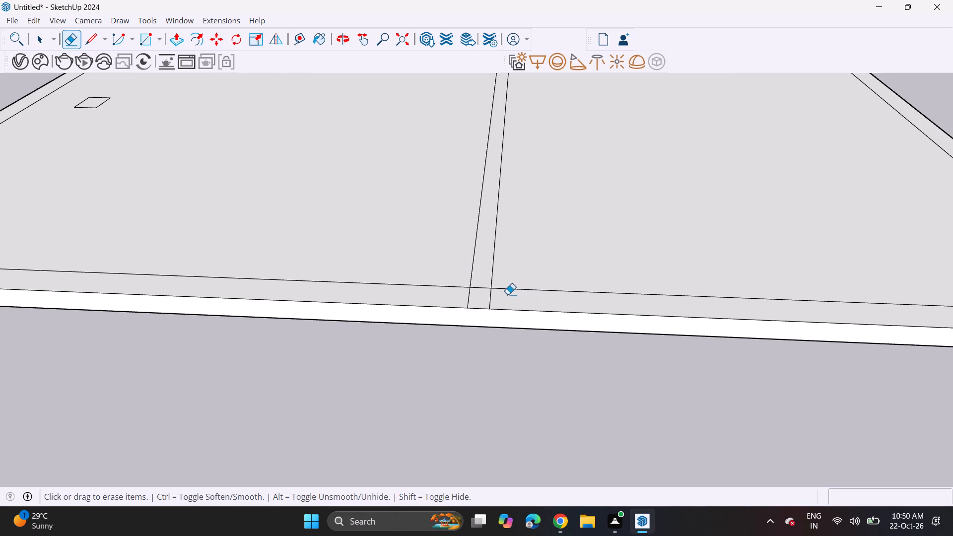
{"action": "left_click", "coordinate": [481, 285]}
{"action": "left_click", "coordinate": [492, 296]}
{"action": "scroll", "coordinate": [497, 297], "scroll_direction": "down", "scroll_amount": 3}
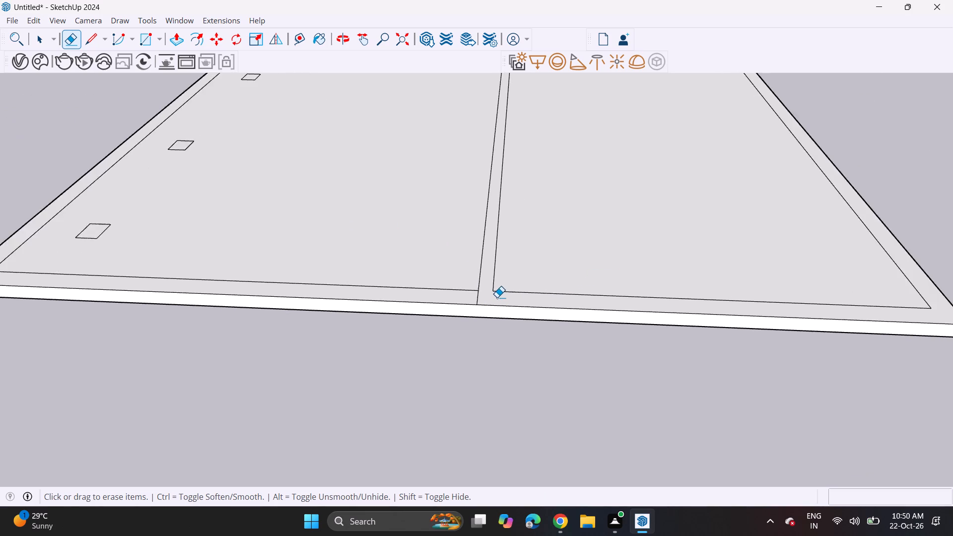
{"action": "scroll", "coordinate": [497, 297], "scroll_direction": "down", "scroll_amount": 8}
{"action": "scroll", "coordinate": [522, 201], "scroll_direction": "down", "scroll_amount": 7}
{"action": "middle_click_drag", "start_coordinate": [522, 204], "coordinate": [539, 292]}
{"action": "scroll", "coordinate": [535, 204], "scroll_direction": "up", "scroll_amount": 2}
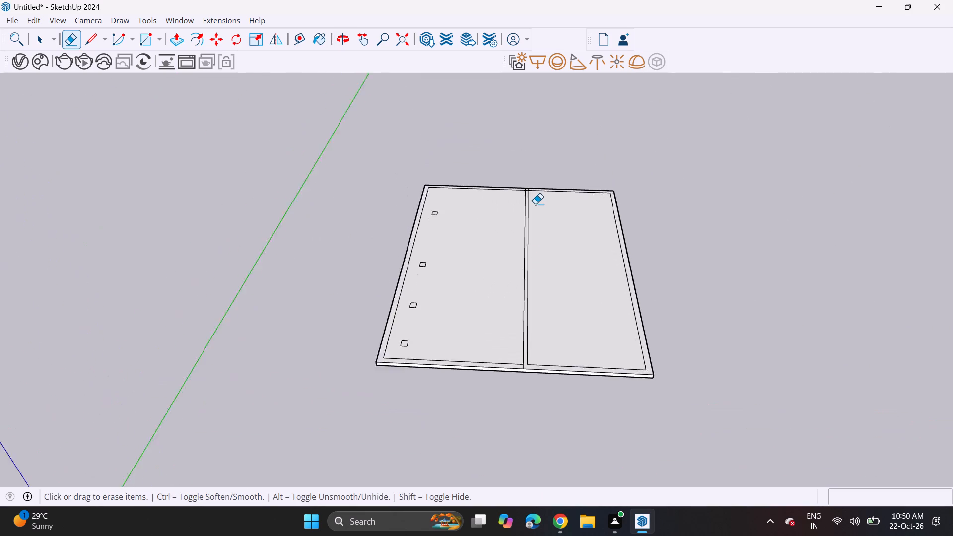
{"action": "scroll", "coordinate": [535, 204], "scroll_direction": "up", "scroll_amount": 17}
{"action": "scroll", "coordinate": [519, 178], "scroll_direction": "up", "scroll_amount": 5}
{"action": "left_click", "coordinate": [516, 176]}
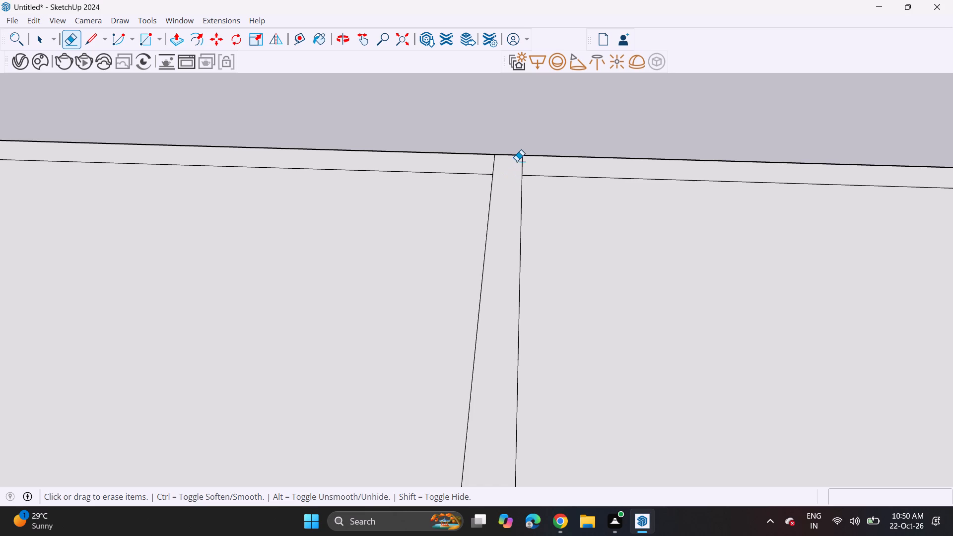
{"action": "left_click", "coordinate": [523, 163]}
Extrude the narrow strip enclosing the slab half without footprints 10' up to form the room's walls.
{"action": "scroll", "coordinate": [523, 163], "scroll_direction": "down", "scroll_amount": 15}
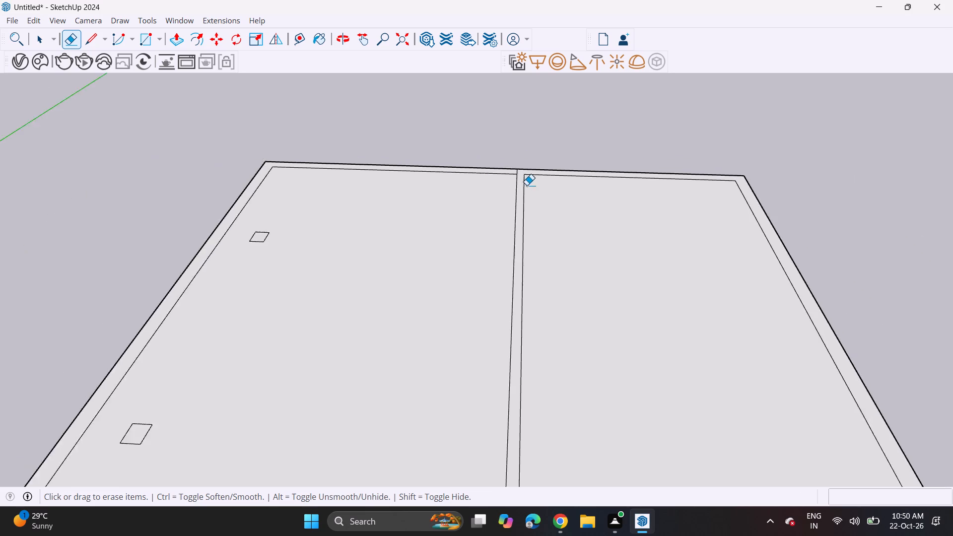
{"action": "scroll", "coordinate": [527, 187], "scroll_direction": "down", "scroll_amount": 11}
{"action": "scroll", "coordinate": [521, 295], "scroll_direction": "down", "scroll_amount": 2}
{"action": "middle_click_drag", "start_coordinate": [521, 337], "coordinate": [517, 302]}
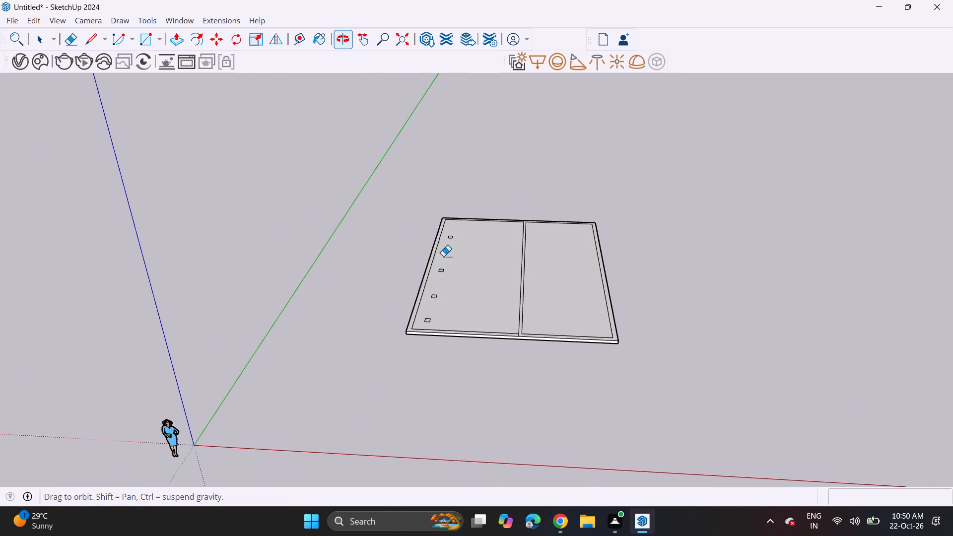
{"action": "left_click", "coordinate": [182, 45]}
{"action": "scroll", "coordinate": [517, 298], "scroll_direction": "up", "scroll_amount": 5}
{"action": "scroll", "coordinate": [513, 382], "scroll_direction": "up", "scroll_amount": 6}
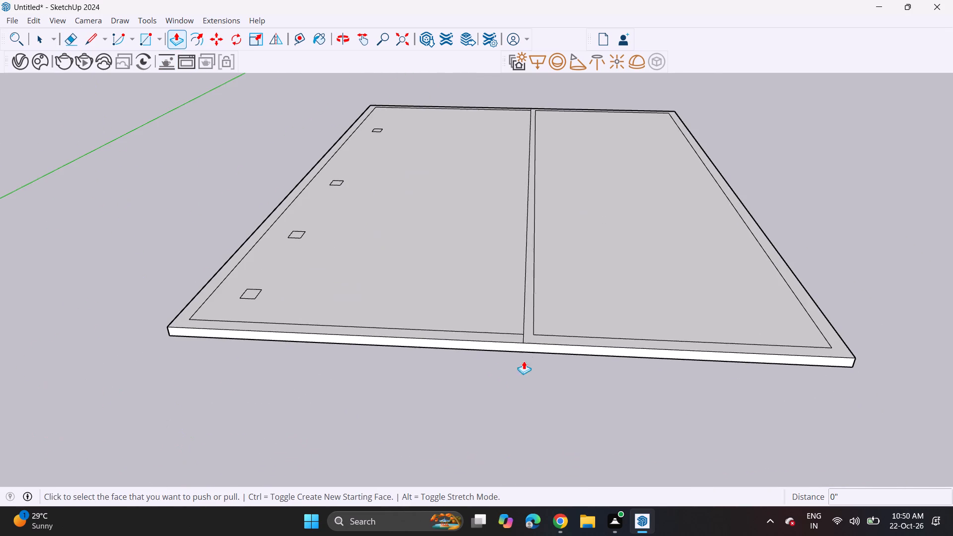
{"action": "left_click", "coordinate": [528, 339]}
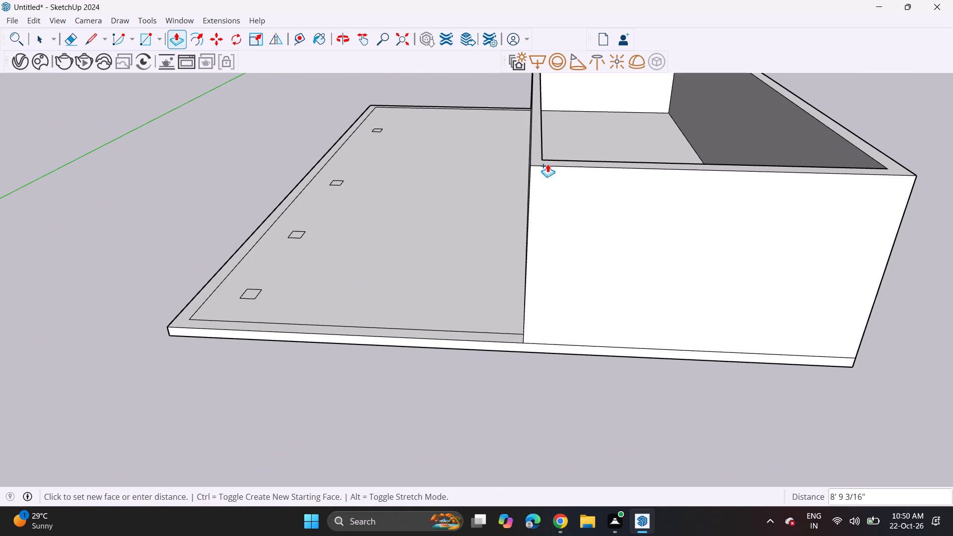
{"action": "type", "text": "10'"}
{"action": "key", "text": "Return"}
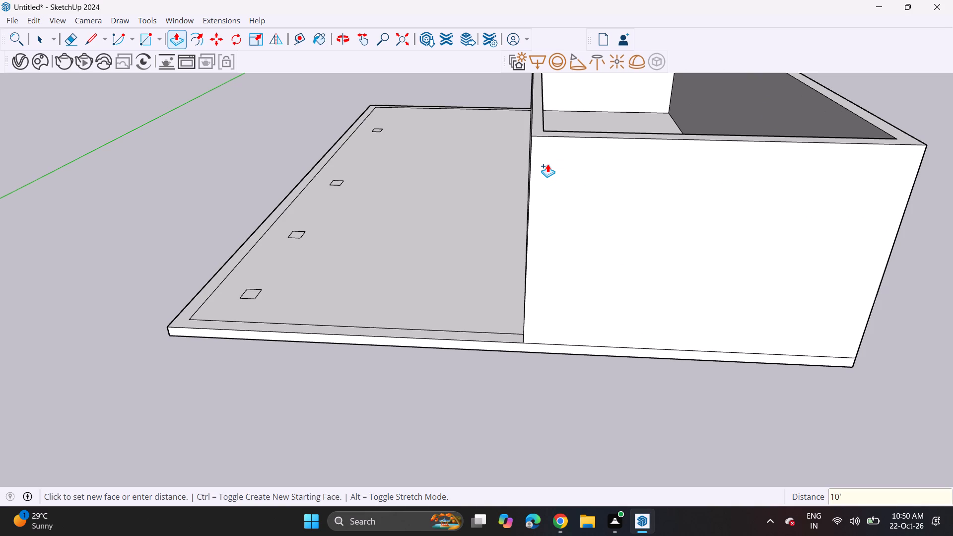
Extrude all four small column footprints 10' up, matching the wall height.
{"action": "scroll", "coordinate": [537, 168], "scroll_direction": "down", "scroll_amount": 5}
{"action": "middle_click_drag", "start_coordinate": [533, 174], "coordinate": [533, 134]}
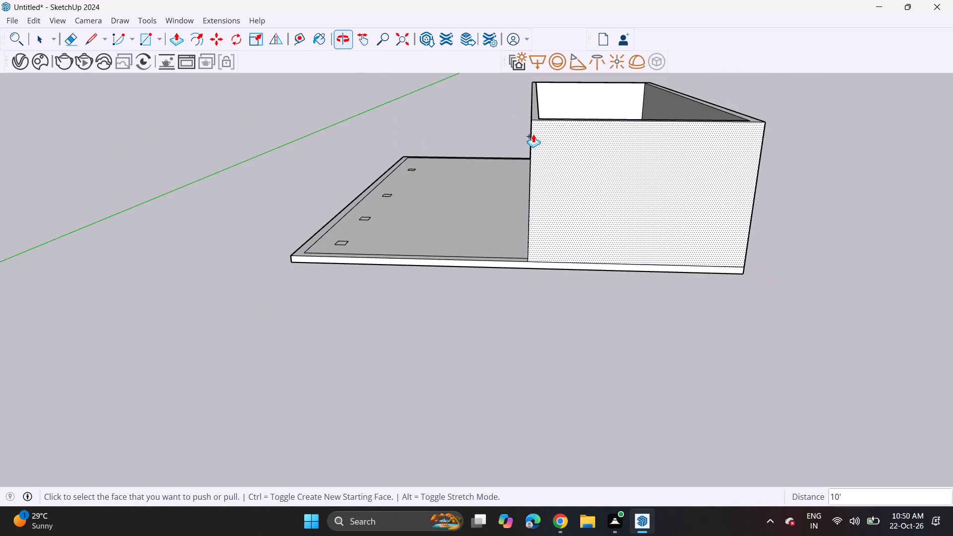
{"action": "middle_click_drag", "start_coordinate": [454, 167], "coordinate": [550, 251], "text": "shift"}
{"action": "scroll", "coordinate": [446, 370], "scroll_direction": "up", "scroll_amount": 2}
{"action": "middle_click", "coordinate": [446, 370]}
{"action": "scroll", "coordinate": [508, 400], "scroll_direction": "up", "scroll_amount": 5}
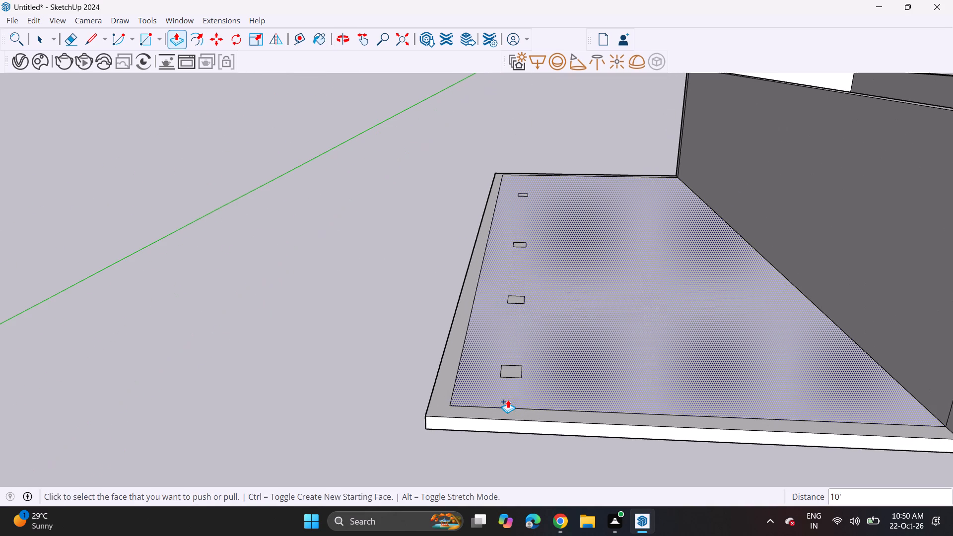
{"action": "left_click", "coordinate": [511, 371]}
{"action": "scroll", "coordinate": [542, 299], "scroll_direction": "down", "scroll_amount": 6}
{"action": "middle_click_drag", "start_coordinate": [542, 299], "coordinate": [413, 333]}
{"action": "left_click", "coordinate": [579, 269]}
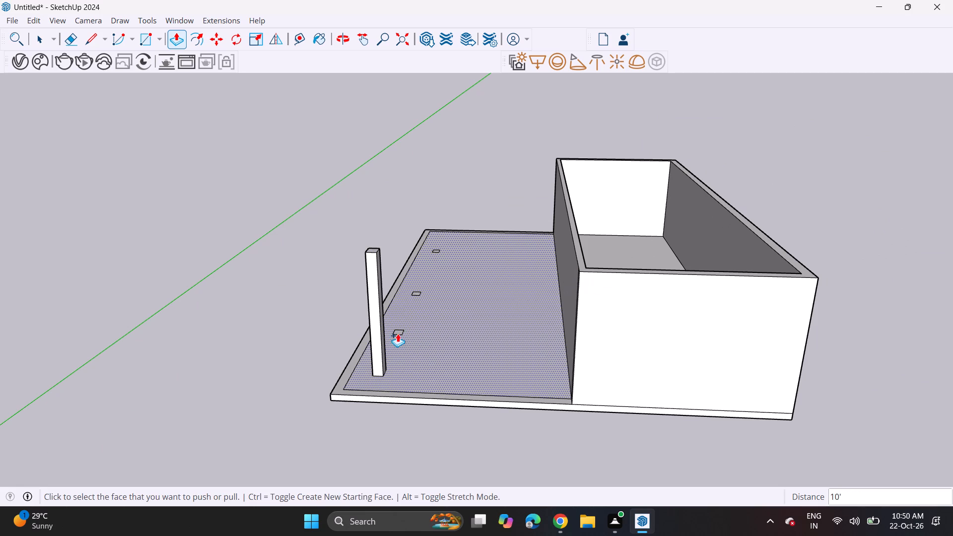
{"action": "left_click", "coordinate": [398, 333]}
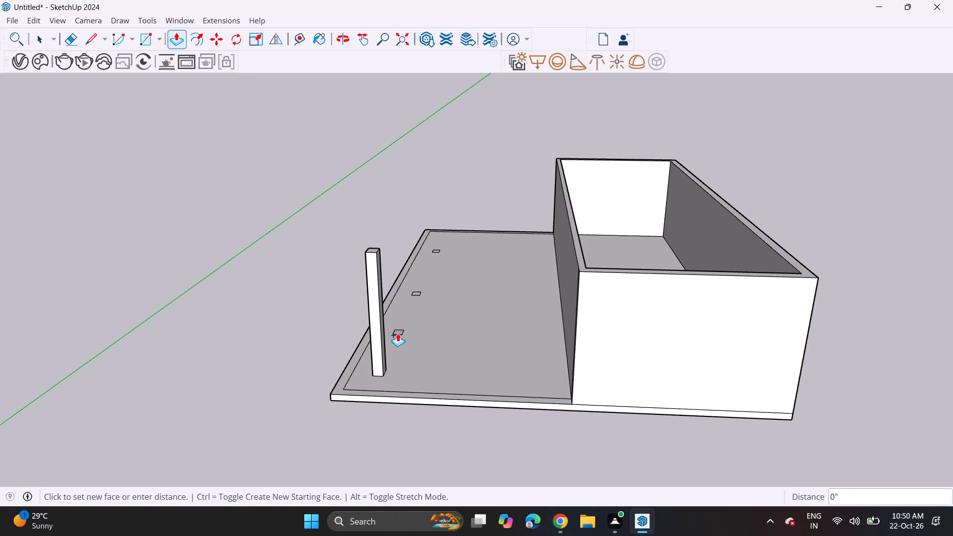
{"action": "left_click", "coordinate": [367, 253]}
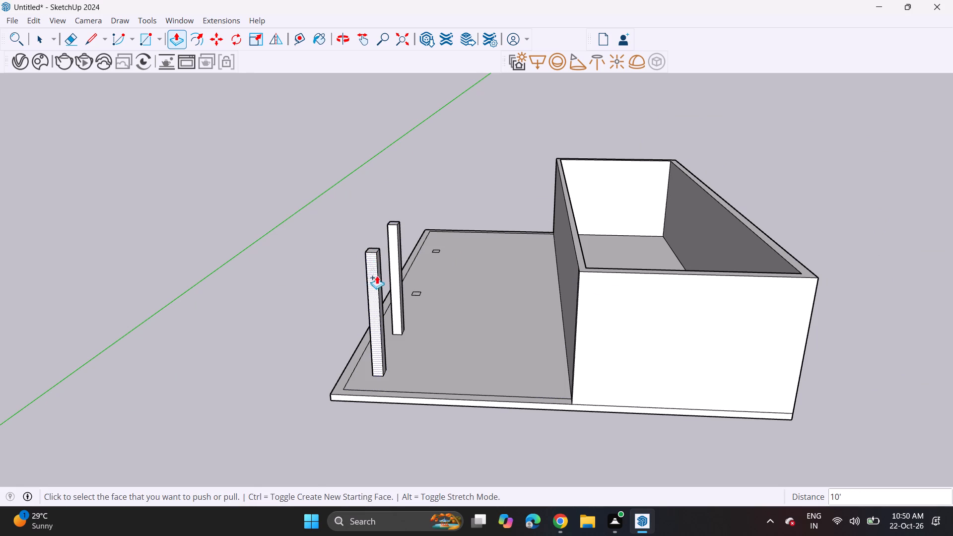
{"action": "left_click", "coordinate": [416, 294]}
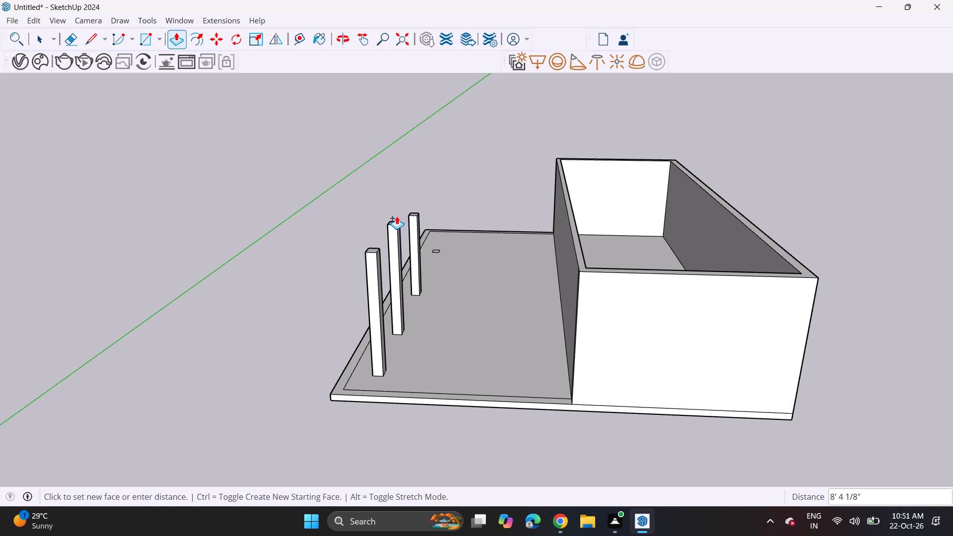
{"action": "left_click", "coordinate": [391, 231]}
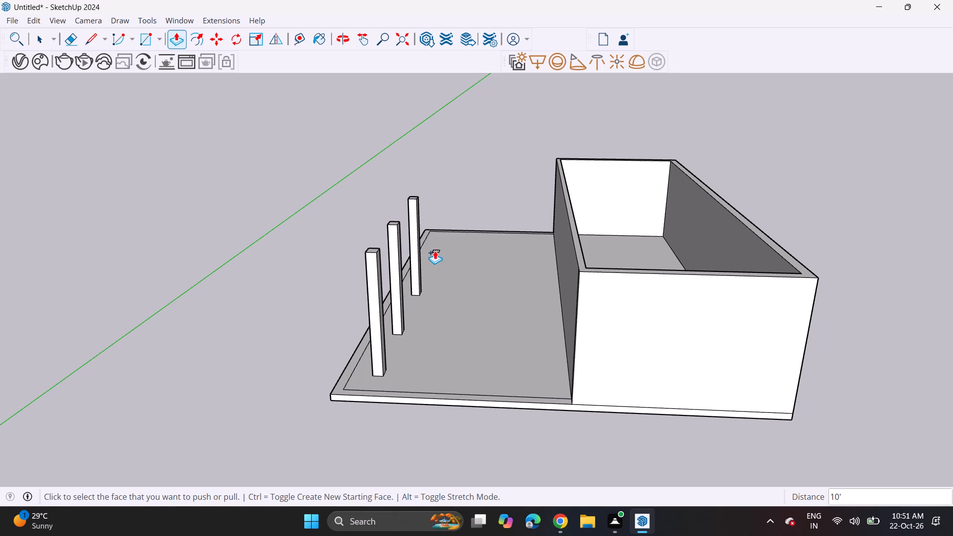
{"action": "double_click", "coordinate": [435, 251]}
Draw a short line across the front wall's top, from the inner corner beside the dividing wall to the outer edge, parallel to the green axis.
{"action": "middle_click_drag", "start_coordinate": [476, 365], "coordinate": [471, 293]}
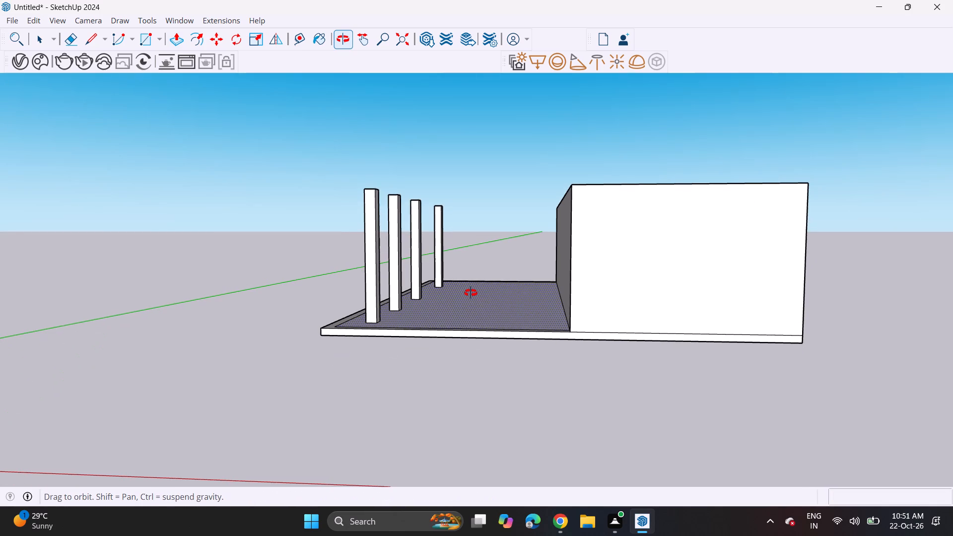
{"action": "middle_click_drag", "start_coordinate": [471, 293], "coordinate": [470, 300]}
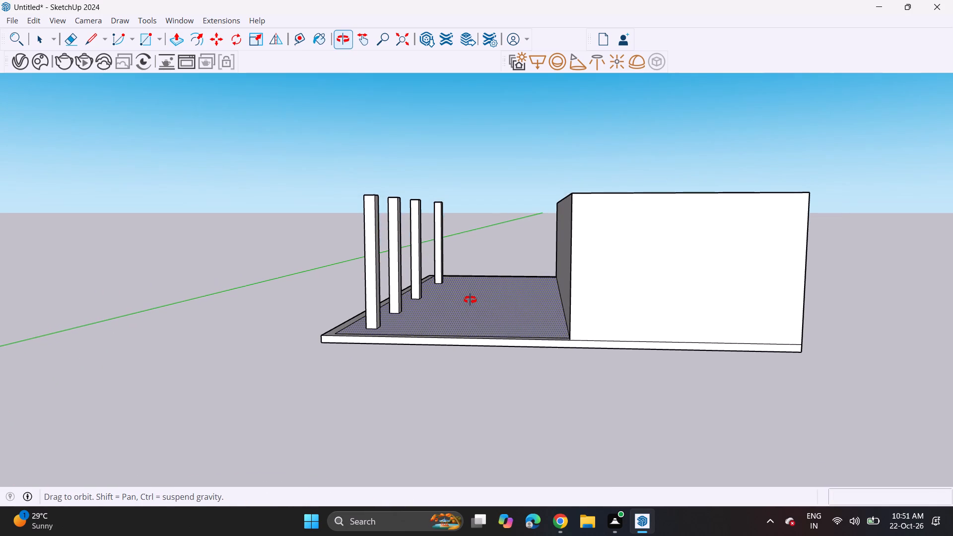
{"action": "middle_click_drag", "start_coordinate": [470, 300], "coordinate": [480, 344]}
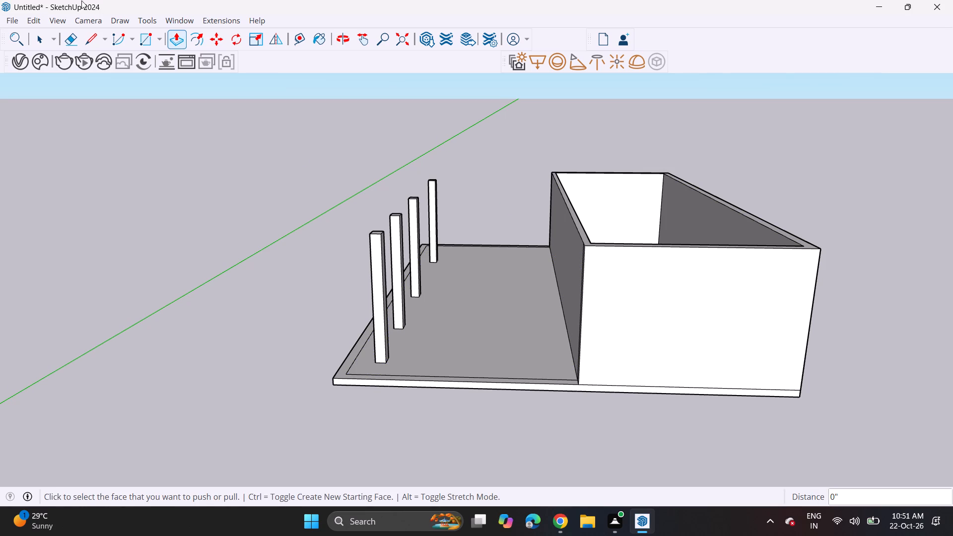
{"action": "left_click", "coordinate": [89, 37]}
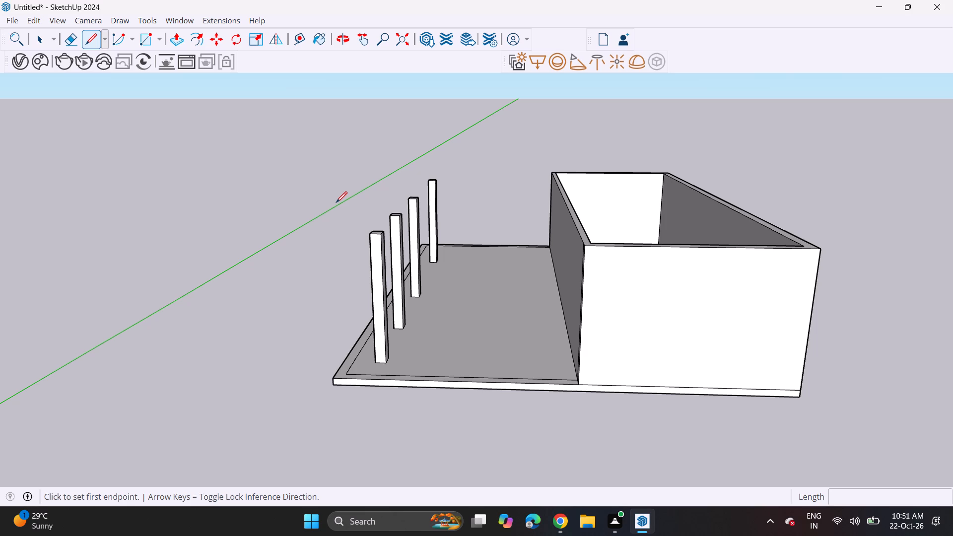
{"action": "middle_click_drag", "start_coordinate": [569, 172], "coordinate": [553, 228]}
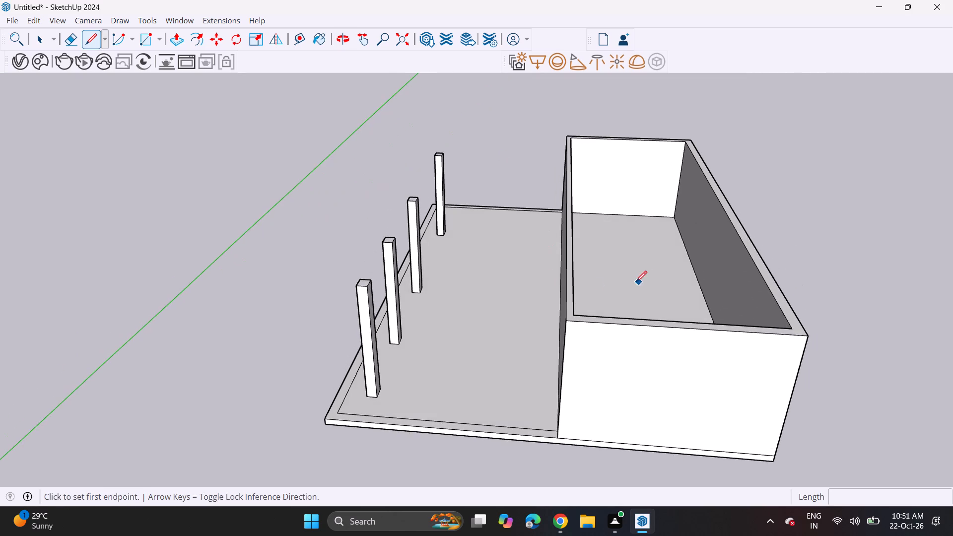
{"action": "scroll", "coordinate": [565, 317], "scroll_direction": "up", "scroll_amount": 5}
{"action": "left_click", "coordinate": [577, 312]}
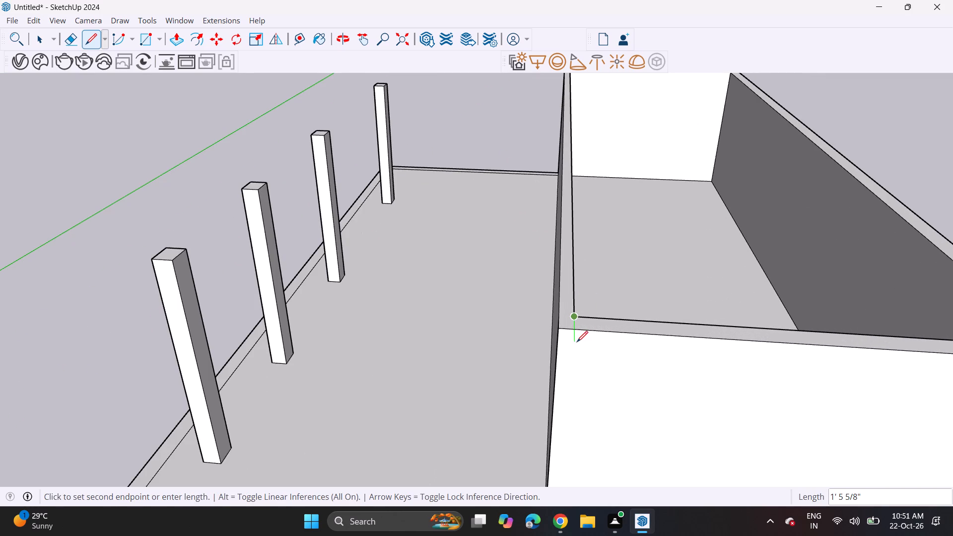
{"action": "left_click", "coordinate": [576, 332]}
Draw a matching short line across the back wall's top, from the inner corner beside the dividing wall to the outer edge.
{"action": "scroll", "coordinate": [552, 194], "scroll_direction": "down", "scroll_amount": 4}
{"action": "middle_click_drag", "start_coordinate": [552, 194], "coordinate": [532, 272]}
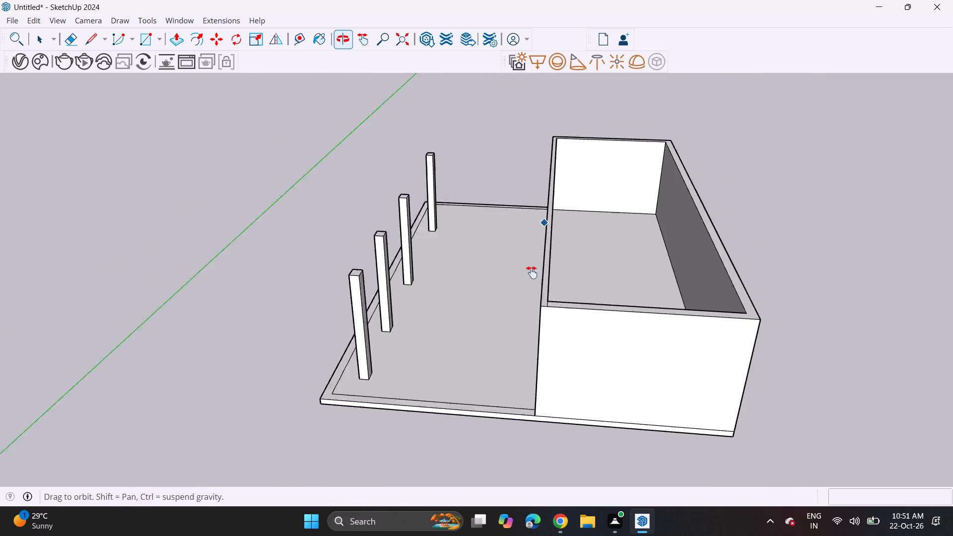
{"action": "middle_click_drag", "start_coordinate": [532, 272], "coordinate": [521, 313]}
{"action": "scroll", "coordinate": [545, 243], "scroll_direction": "up", "scroll_amount": 15}
{"action": "left_click", "coordinate": [522, 223]}
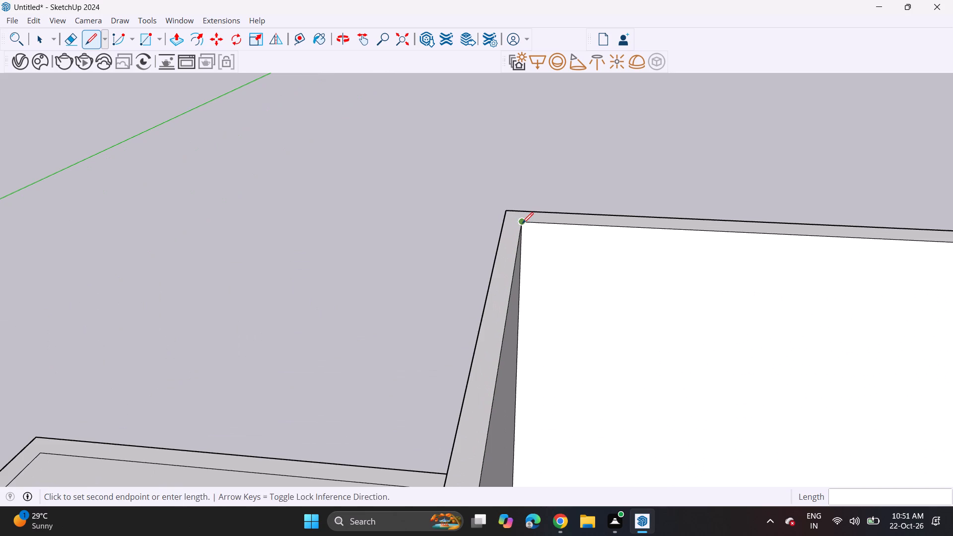
{"action": "left_click", "coordinate": [523, 212]}
Push/Pull the top strip of the dividing wall up about 6 1/8" above the other walls.
{"action": "scroll", "coordinate": [515, 219], "scroll_direction": "down", "scroll_amount": 13}
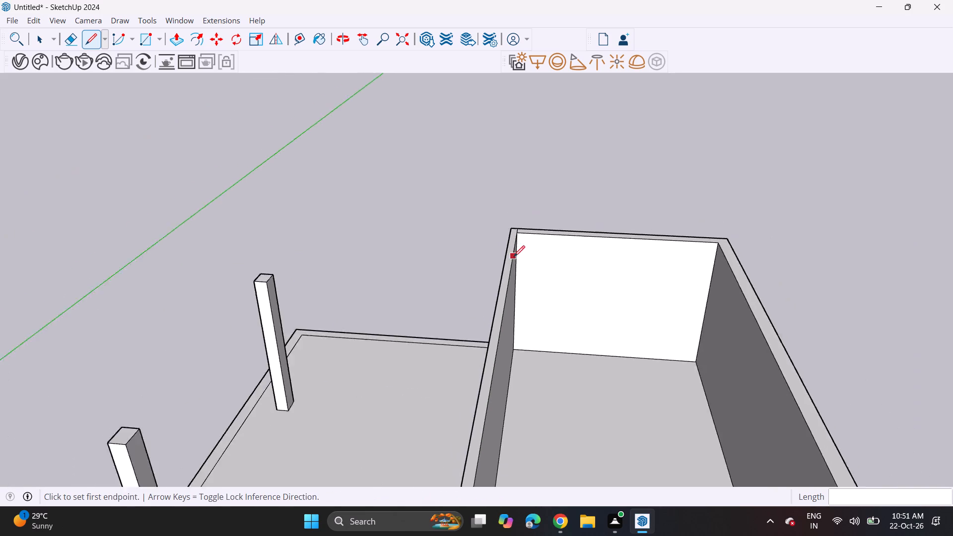
{"action": "scroll", "coordinate": [514, 257], "scroll_direction": "down", "scroll_amount": 12}
{"action": "middle_click_drag", "start_coordinate": [500, 338], "coordinate": [533, 294]}
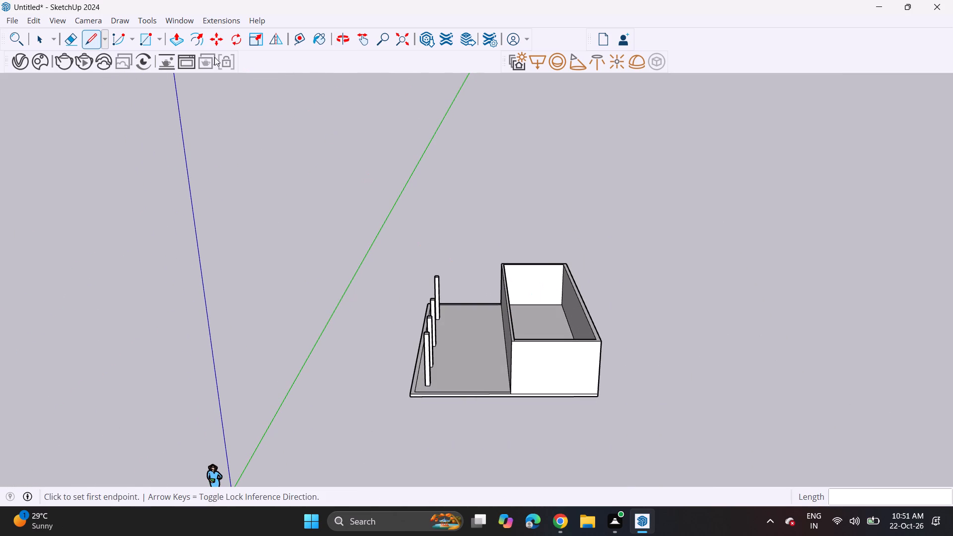
{"action": "left_click", "coordinate": [172, 35]}
{"action": "scroll", "coordinate": [499, 208], "scroll_direction": "up", "scroll_amount": 4}
{"action": "scroll", "coordinate": [496, 311], "scroll_direction": "up", "scroll_amount": 1}
{"action": "middle_click_drag", "start_coordinate": [513, 353], "coordinate": [514, 287]}
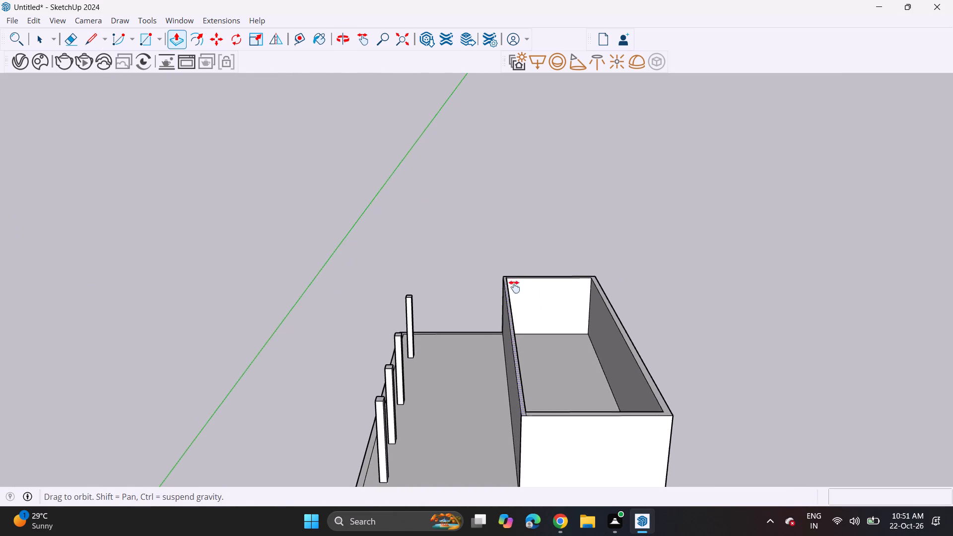
{"action": "middle_click_drag", "start_coordinate": [514, 287], "coordinate": [514, 225]}
{"action": "scroll", "coordinate": [530, 242], "scroll_direction": "up", "scroll_amount": 4}
{"action": "scroll", "coordinate": [488, 276], "scroll_direction": "up", "scroll_amount": 3}
{"action": "left_click", "coordinate": [540, 308]}
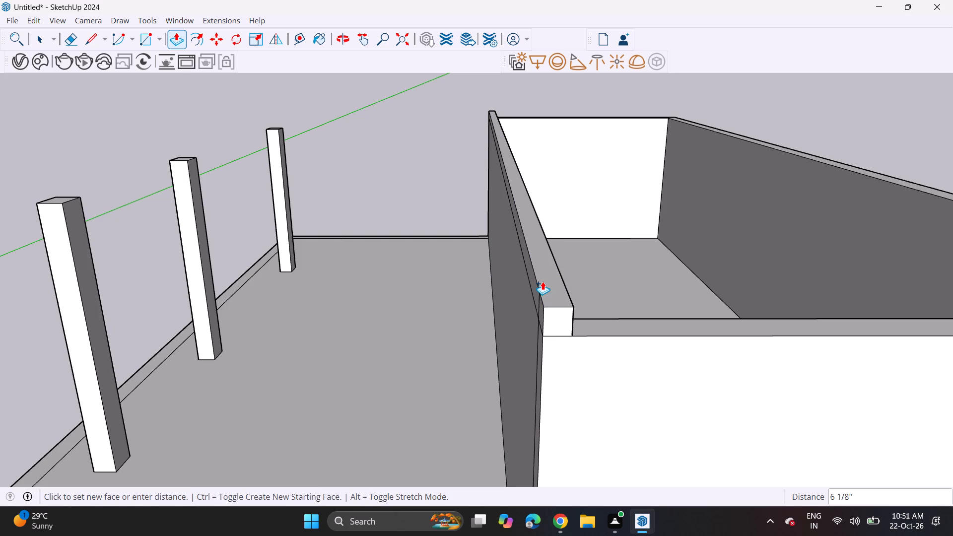
{"action": "left_click", "coordinate": [543, 281]}
Erase the short vertical edge lines at both ends of the dividing wall's raised strip, on the side facing the columns.
{"action": "scroll", "coordinate": [543, 281], "scroll_direction": "down", "scroll_amount": 5}
{"action": "middle_click_drag", "start_coordinate": [501, 316], "coordinate": [574, 302]}
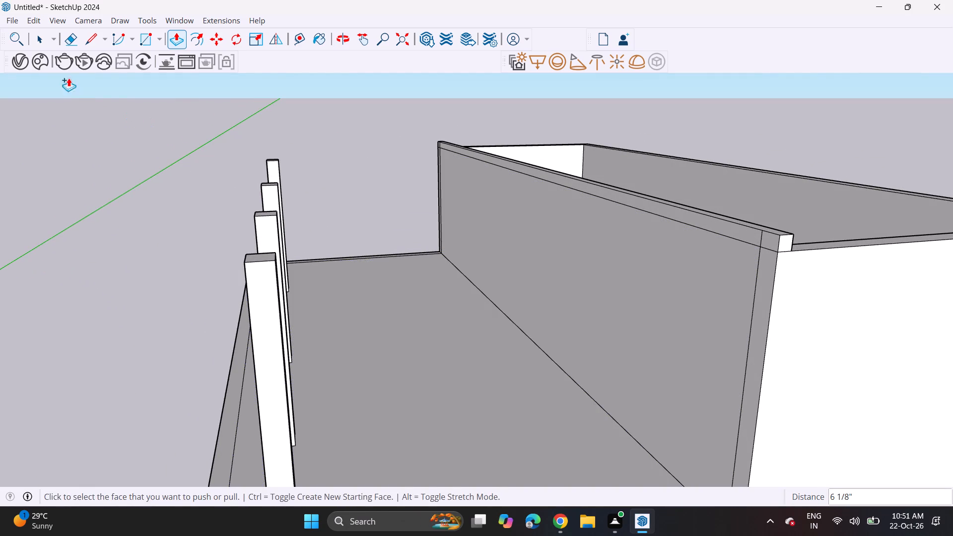
{"action": "left_click_drag", "start_coordinate": [75, 32], "coordinate": [80, 37]}
{"action": "scroll", "coordinate": [786, 213], "scroll_direction": "up", "scroll_amount": 6}
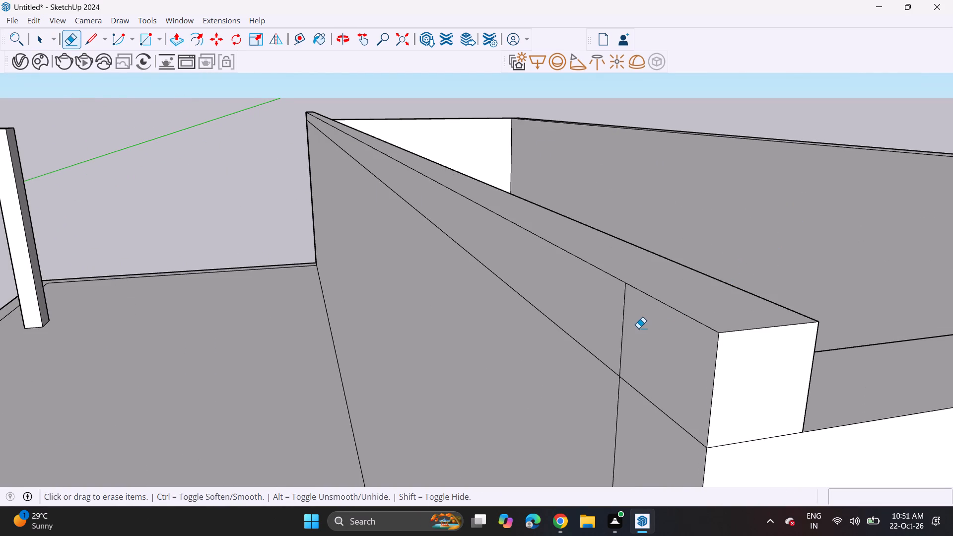
{"action": "left_click_drag", "start_coordinate": [631, 330], "coordinate": [592, 324]}
{"action": "scroll", "coordinate": [312, 131], "scroll_direction": "up", "scroll_amount": 5}
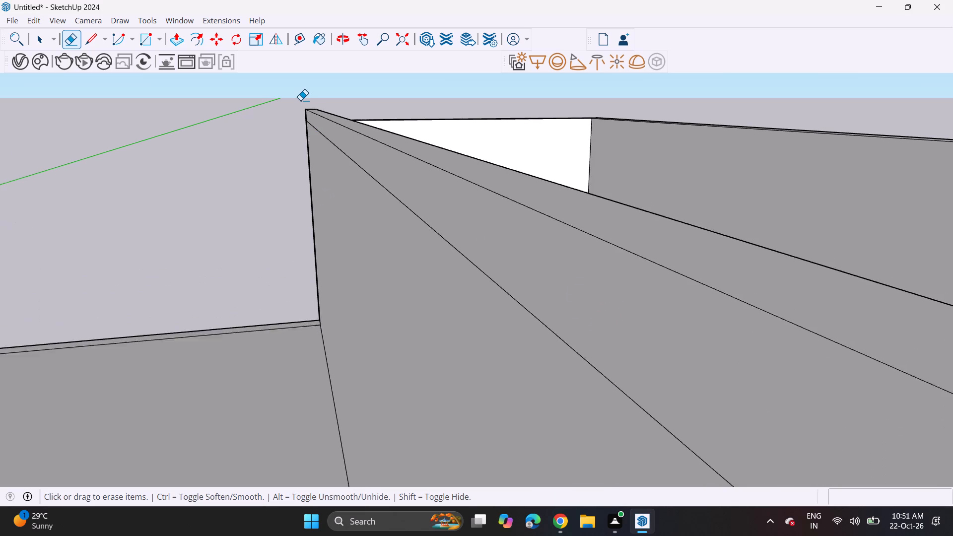
{"action": "scroll", "coordinate": [300, 100], "scroll_direction": "up", "scroll_amount": 10}
{"action": "scroll", "coordinate": [305, 149], "scroll_direction": "up", "scroll_amount": 11}
{"action": "left_click", "coordinate": [332, 146]}
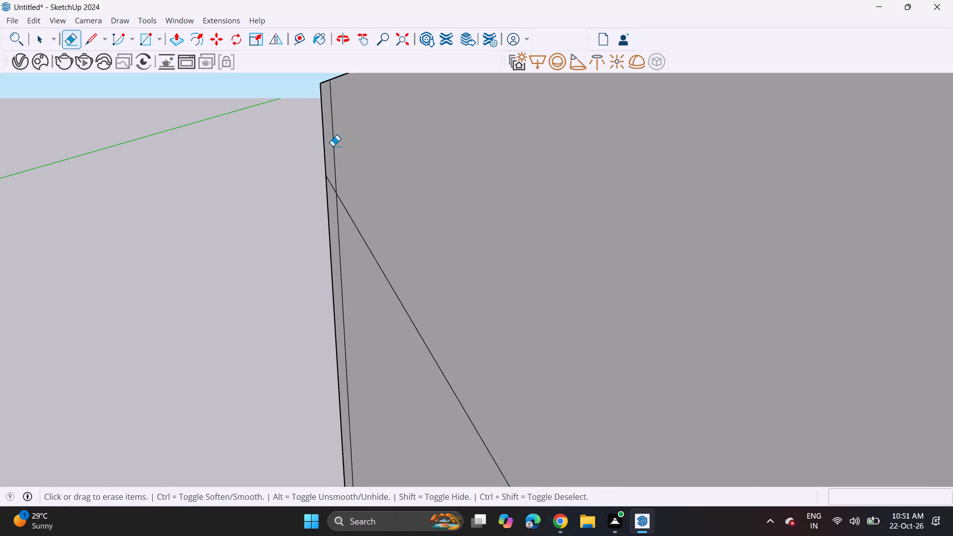
Extrude the side face of the raised strip about 17' 6 11/16" over the columns to the slab's outer edge, forming a roof.
{"action": "scroll", "coordinate": [333, 146], "scroll_direction": "down", "scroll_amount": 20}
{"action": "scroll", "coordinate": [333, 146], "scroll_direction": "down", "scroll_amount": 8}
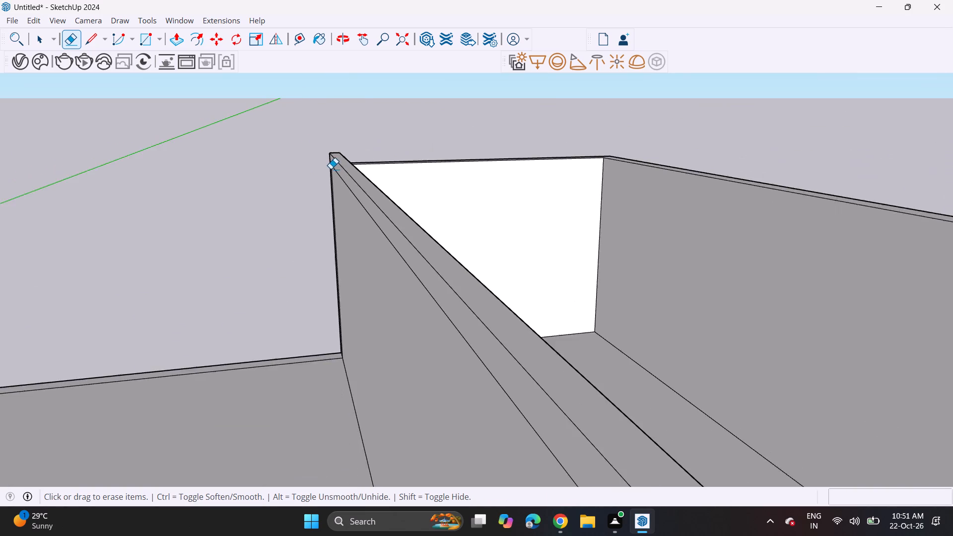
{"action": "scroll", "coordinate": [331, 169], "scroll_direction": "down", "scroll_amount": 10}
{"action": "left_click", "coordinate": [177, 36]}
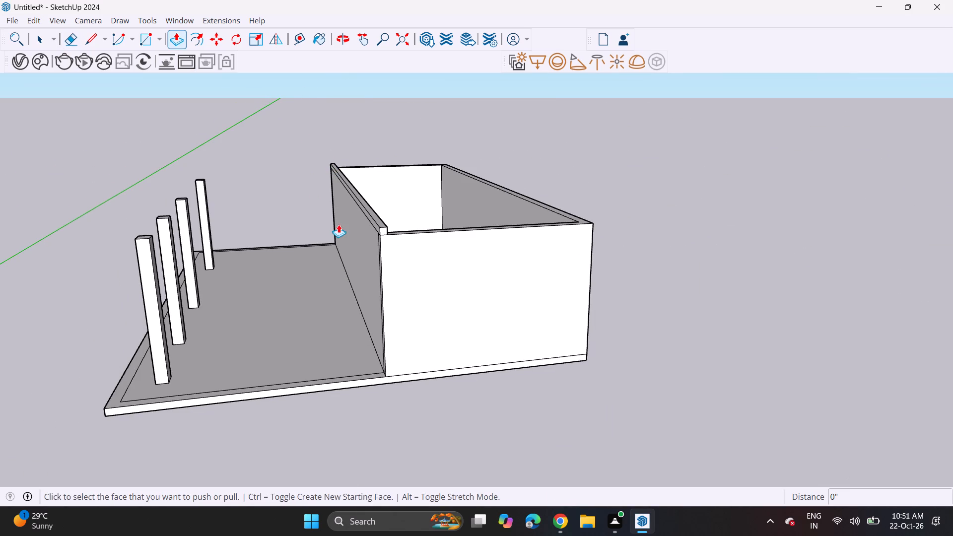
{"action": "left_click", "coordinate": [376, 226]}
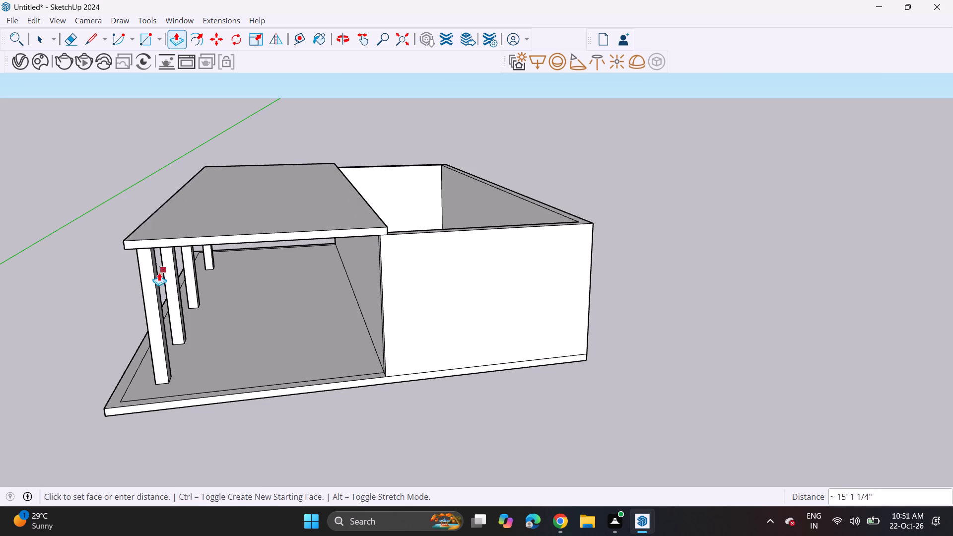
{"action": "left_click", "coordinate": [102, 410]}
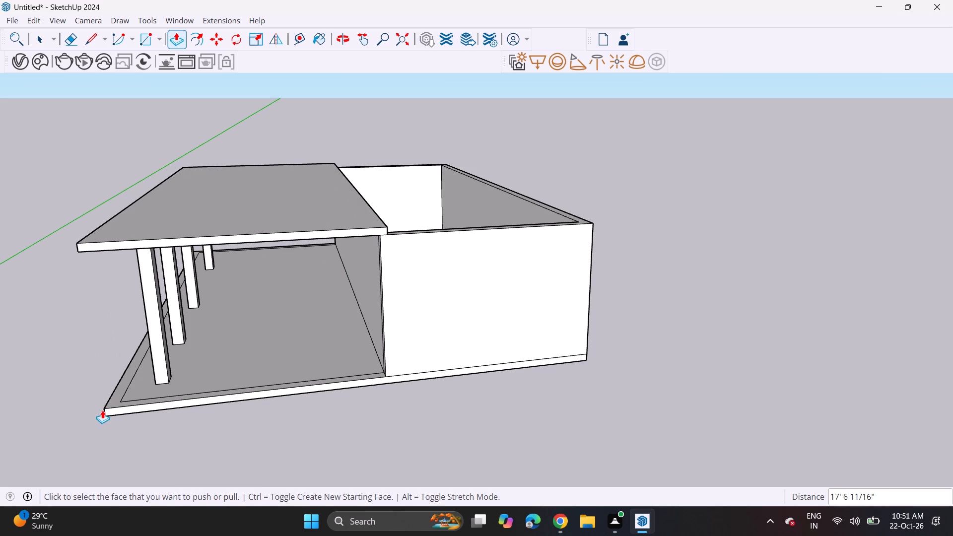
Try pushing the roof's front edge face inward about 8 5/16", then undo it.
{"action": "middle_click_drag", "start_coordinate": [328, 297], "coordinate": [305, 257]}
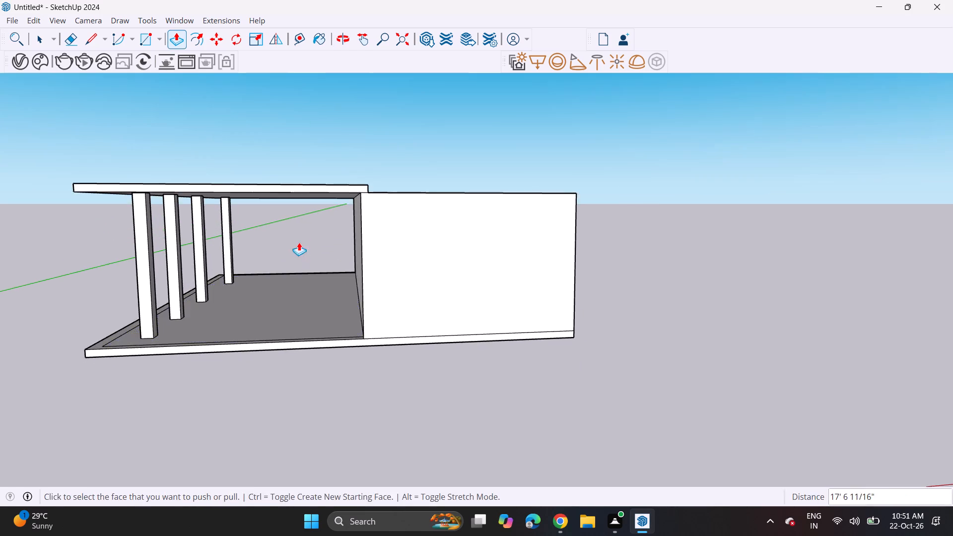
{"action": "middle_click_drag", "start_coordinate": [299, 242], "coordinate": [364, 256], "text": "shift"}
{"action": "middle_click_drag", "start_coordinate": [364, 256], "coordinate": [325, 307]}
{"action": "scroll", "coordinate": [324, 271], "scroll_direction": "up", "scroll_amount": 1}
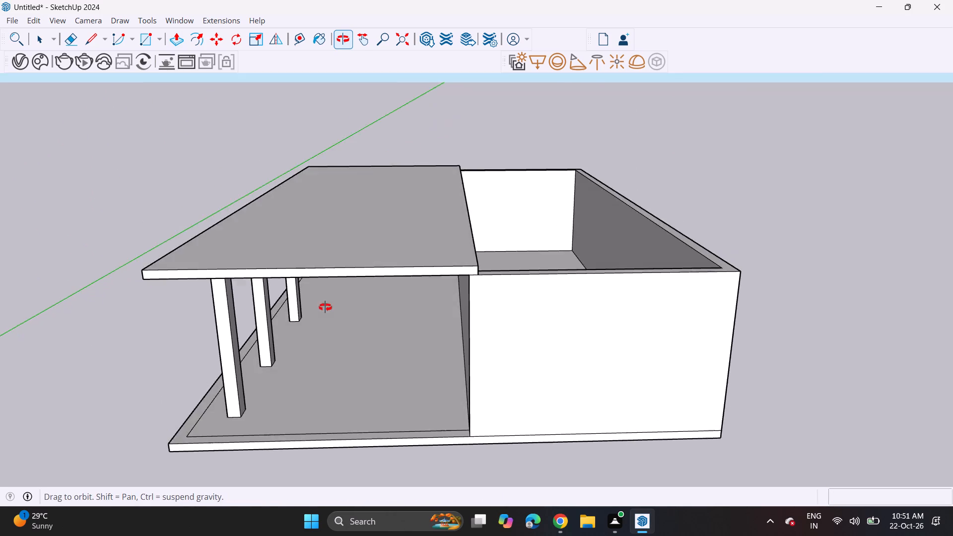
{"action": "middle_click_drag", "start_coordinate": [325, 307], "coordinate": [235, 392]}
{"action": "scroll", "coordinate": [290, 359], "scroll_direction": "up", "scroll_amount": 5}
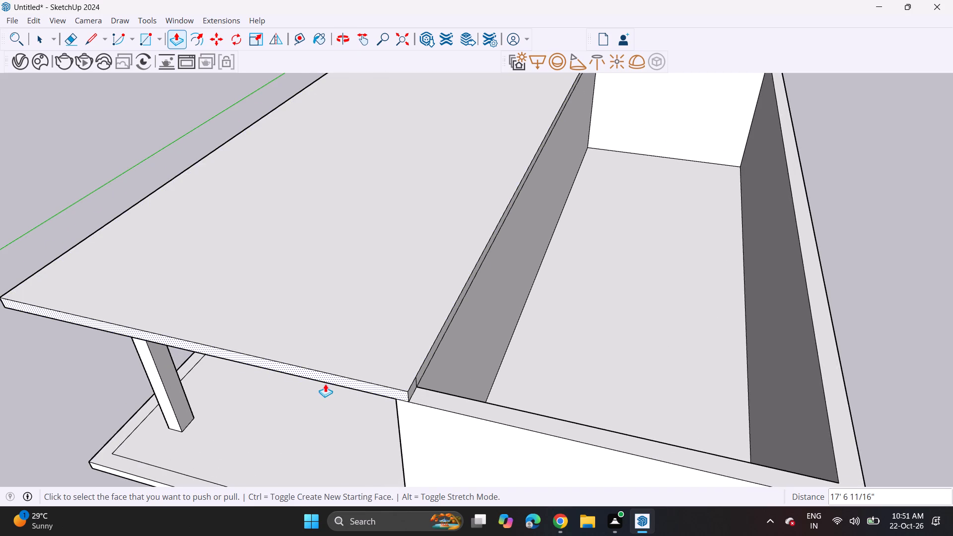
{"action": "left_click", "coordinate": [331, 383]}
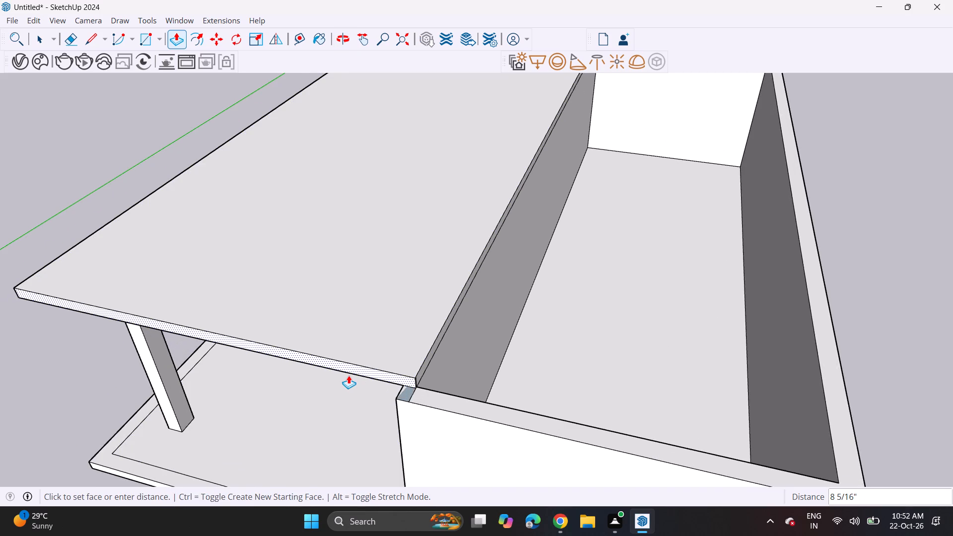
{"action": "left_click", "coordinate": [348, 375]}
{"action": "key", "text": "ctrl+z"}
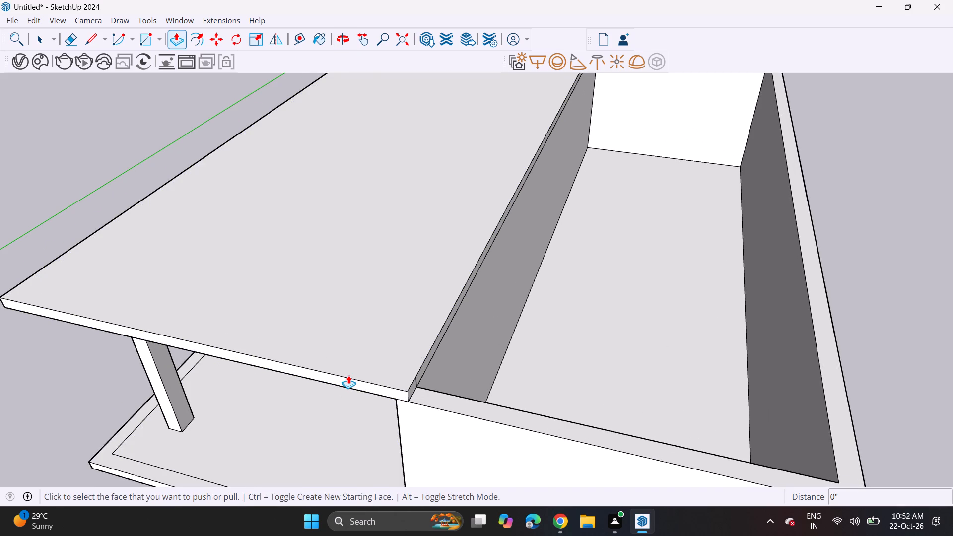
Push the roof's front edge face inward about 9 1/8" to the inner corner of the room's front wall.
{"action": "left_click", "coordinate": [351, 385]}
{"action": "left_click", "coordinate": [412, 387]}
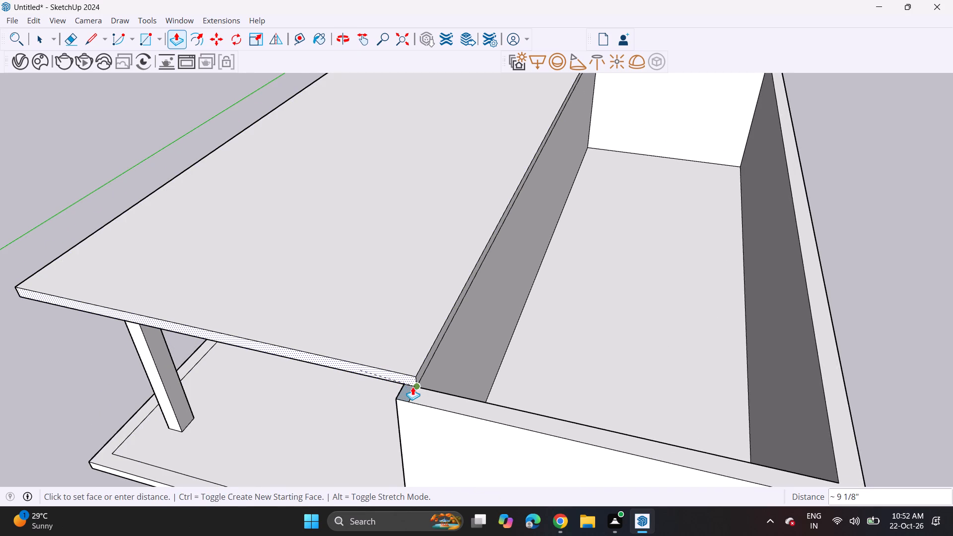
Erase the short dividing line across the front wall's top beside the roof.
{"action": "middle_click_drag", "start_coordinate": [356, 379], "coordinate": [384, 329]}
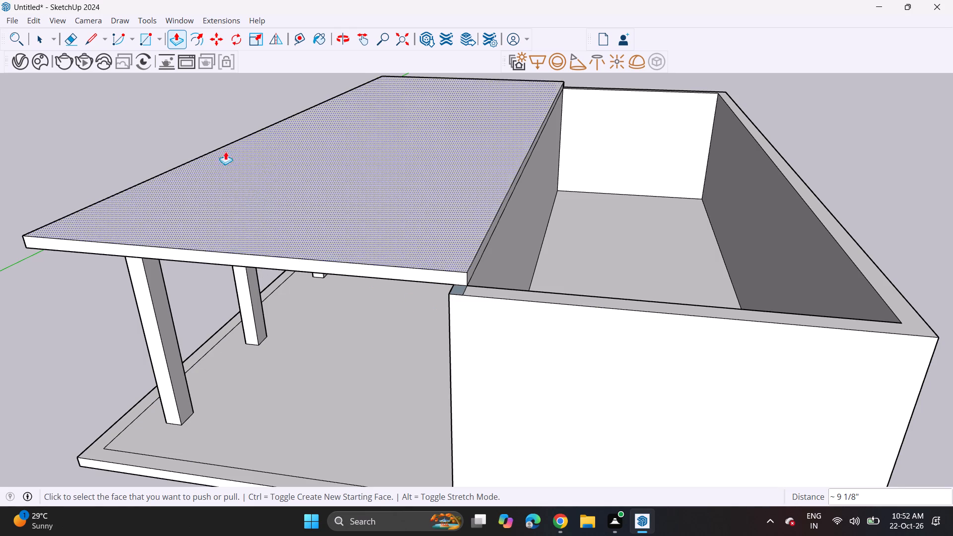
{"action": "left_click_drag", "start_coordinate": [71, 30], "coordinate": [87, 40]}
{"action": "middle_click_drag", "start_coordinate": [539, 312], "coordinate": [517, 398]}
{"action": "scroll", "coordinate": [475, 386], "scroll_direction": "up", "scroll_amount": 6}
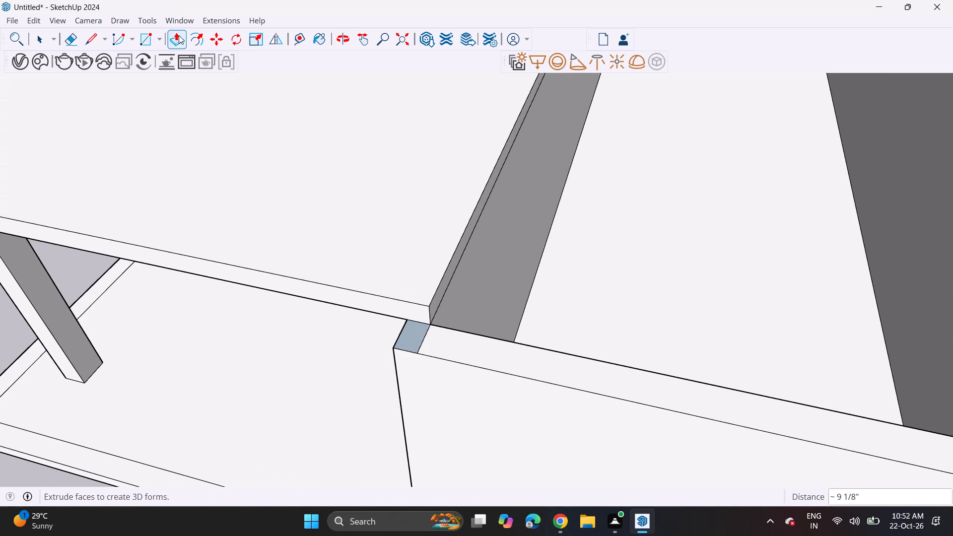
{"action": "left_click", "coordinate": [76, 34]}
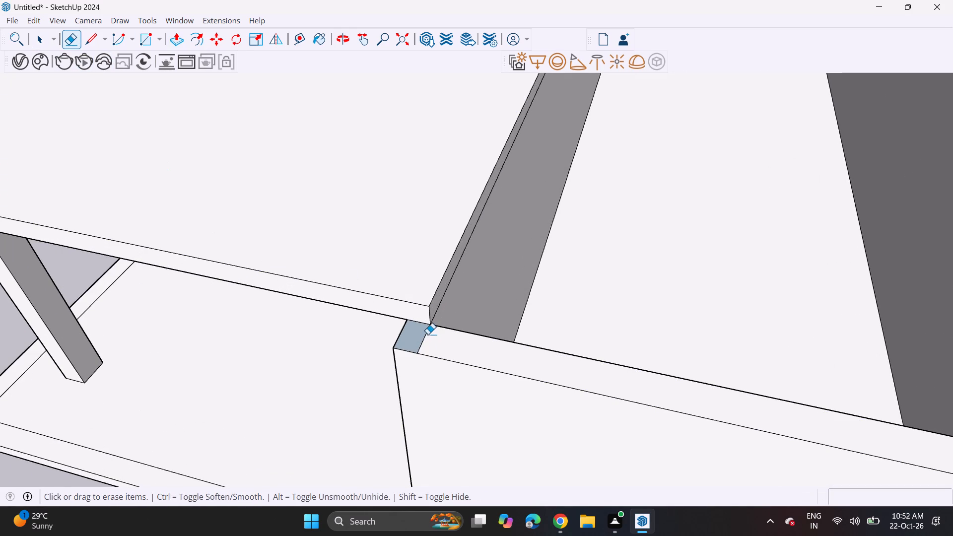
{"action": "left_click", "coordinate": [427, 333]}
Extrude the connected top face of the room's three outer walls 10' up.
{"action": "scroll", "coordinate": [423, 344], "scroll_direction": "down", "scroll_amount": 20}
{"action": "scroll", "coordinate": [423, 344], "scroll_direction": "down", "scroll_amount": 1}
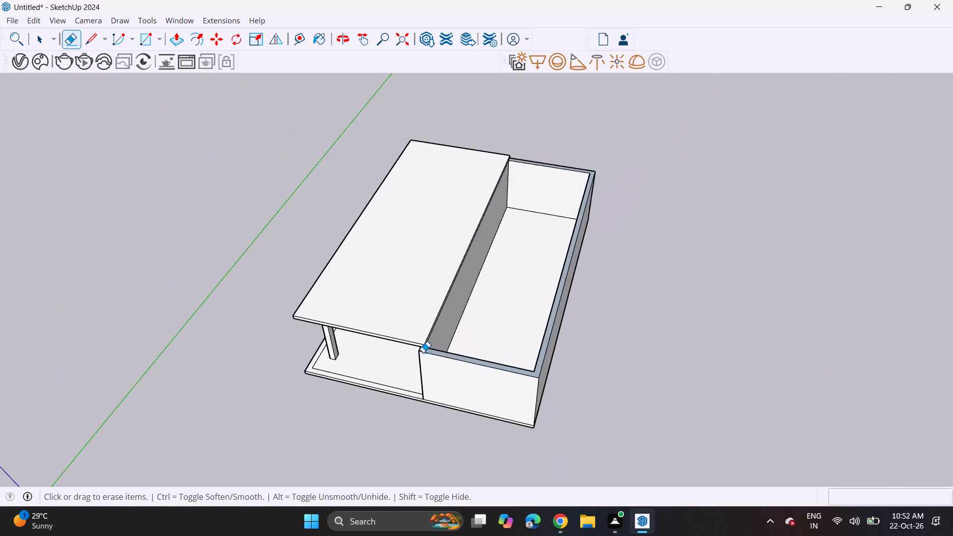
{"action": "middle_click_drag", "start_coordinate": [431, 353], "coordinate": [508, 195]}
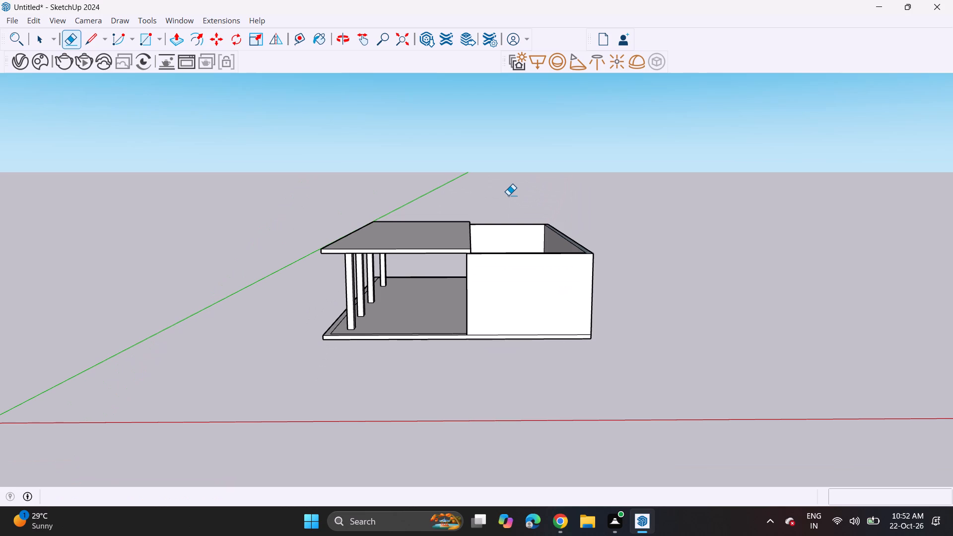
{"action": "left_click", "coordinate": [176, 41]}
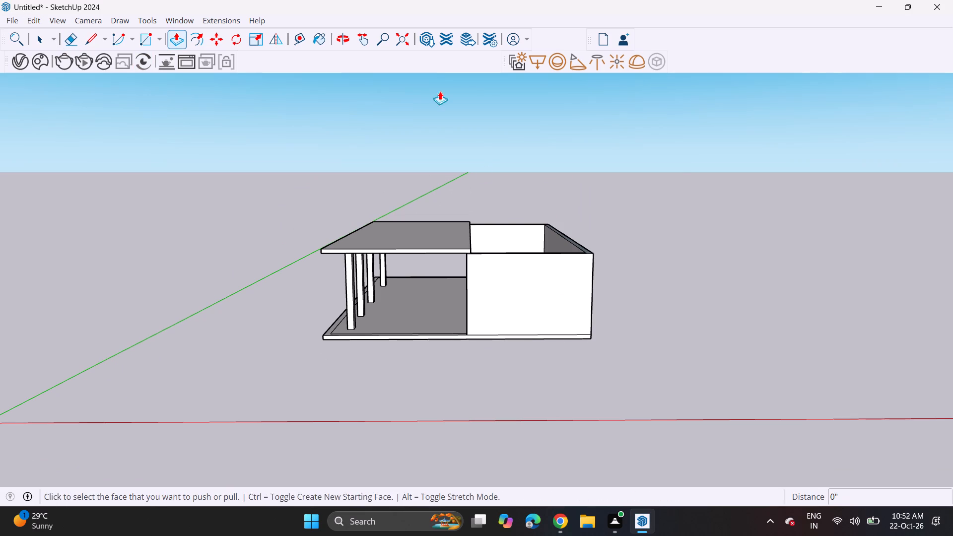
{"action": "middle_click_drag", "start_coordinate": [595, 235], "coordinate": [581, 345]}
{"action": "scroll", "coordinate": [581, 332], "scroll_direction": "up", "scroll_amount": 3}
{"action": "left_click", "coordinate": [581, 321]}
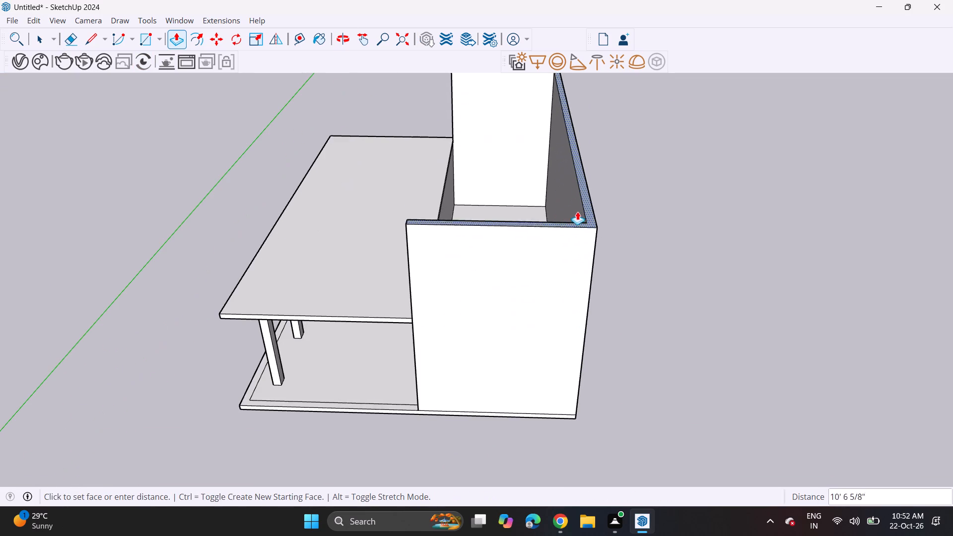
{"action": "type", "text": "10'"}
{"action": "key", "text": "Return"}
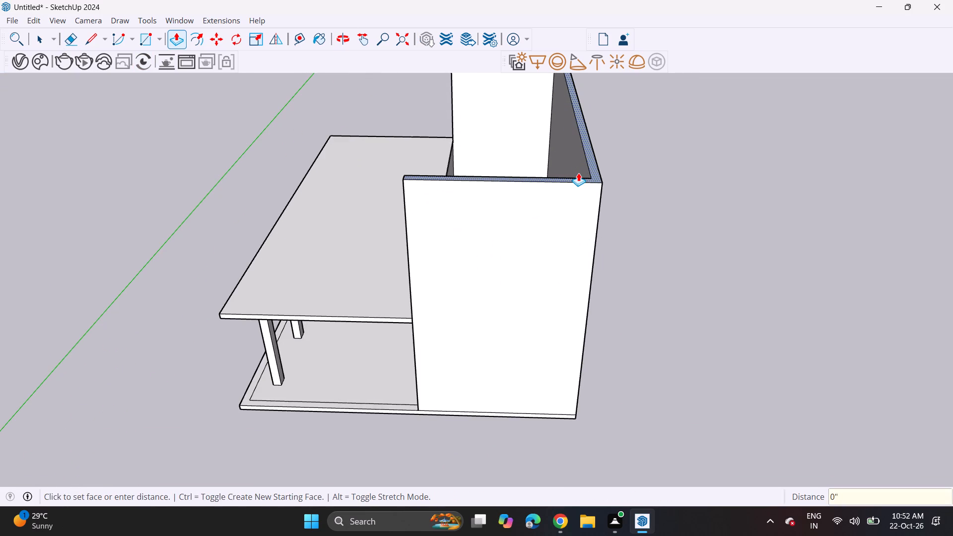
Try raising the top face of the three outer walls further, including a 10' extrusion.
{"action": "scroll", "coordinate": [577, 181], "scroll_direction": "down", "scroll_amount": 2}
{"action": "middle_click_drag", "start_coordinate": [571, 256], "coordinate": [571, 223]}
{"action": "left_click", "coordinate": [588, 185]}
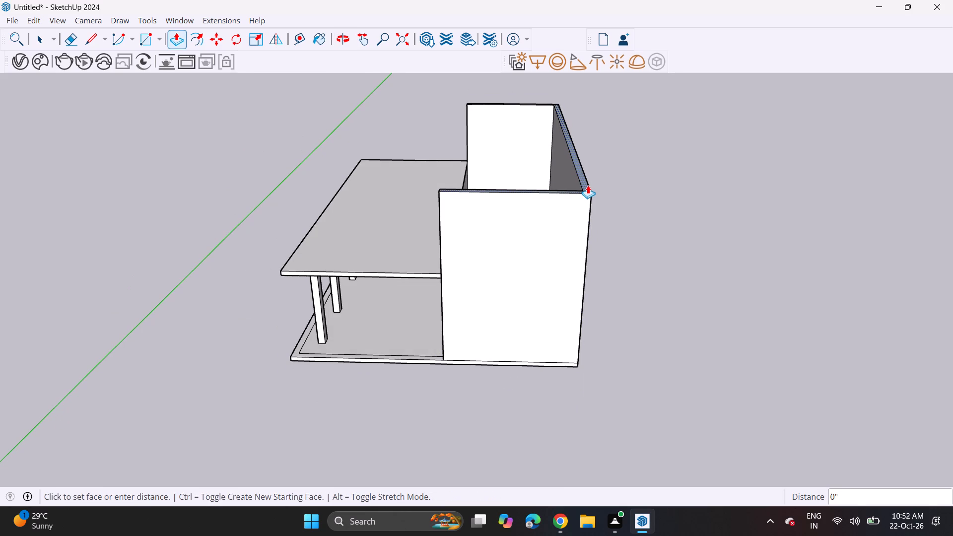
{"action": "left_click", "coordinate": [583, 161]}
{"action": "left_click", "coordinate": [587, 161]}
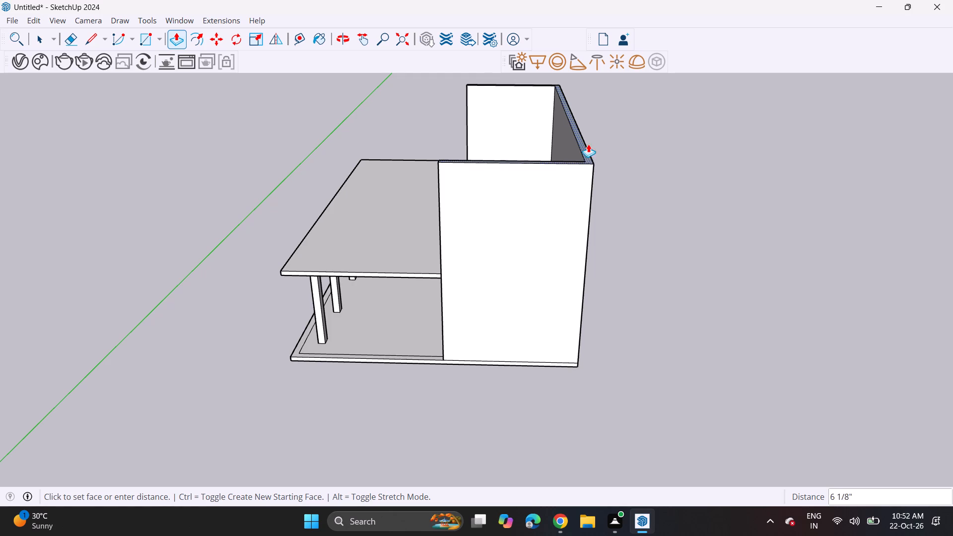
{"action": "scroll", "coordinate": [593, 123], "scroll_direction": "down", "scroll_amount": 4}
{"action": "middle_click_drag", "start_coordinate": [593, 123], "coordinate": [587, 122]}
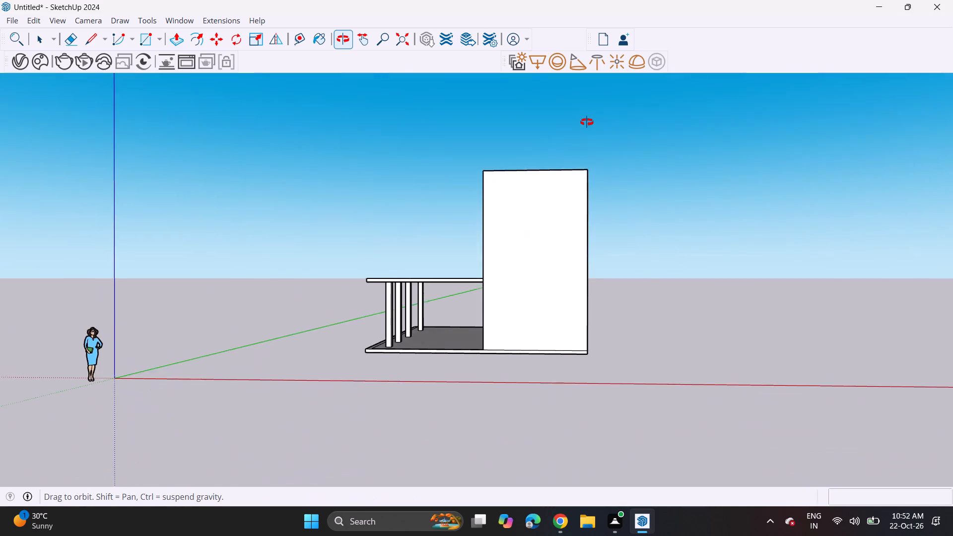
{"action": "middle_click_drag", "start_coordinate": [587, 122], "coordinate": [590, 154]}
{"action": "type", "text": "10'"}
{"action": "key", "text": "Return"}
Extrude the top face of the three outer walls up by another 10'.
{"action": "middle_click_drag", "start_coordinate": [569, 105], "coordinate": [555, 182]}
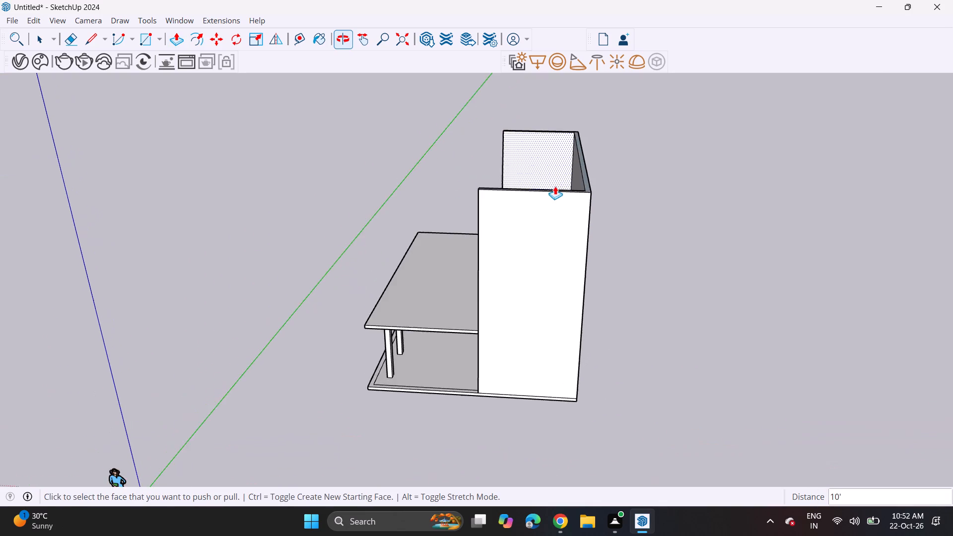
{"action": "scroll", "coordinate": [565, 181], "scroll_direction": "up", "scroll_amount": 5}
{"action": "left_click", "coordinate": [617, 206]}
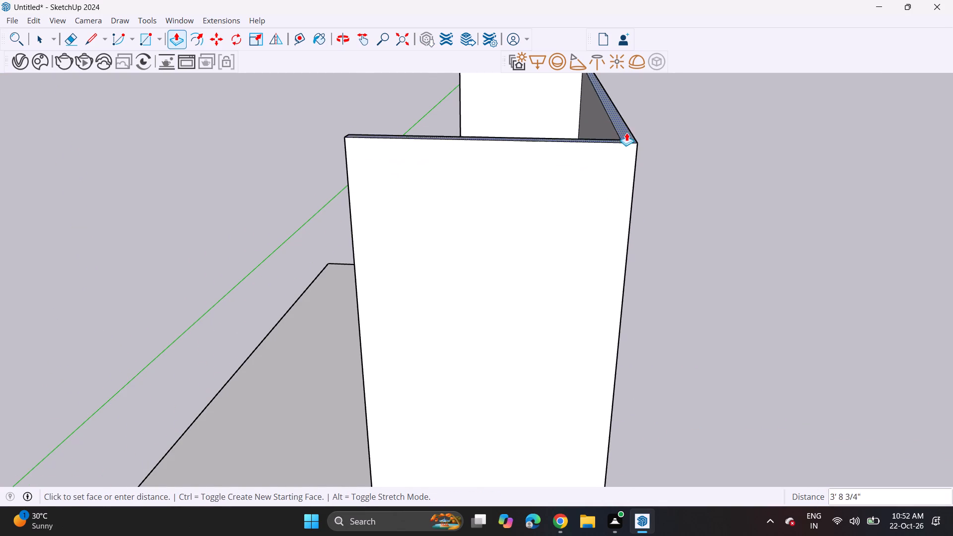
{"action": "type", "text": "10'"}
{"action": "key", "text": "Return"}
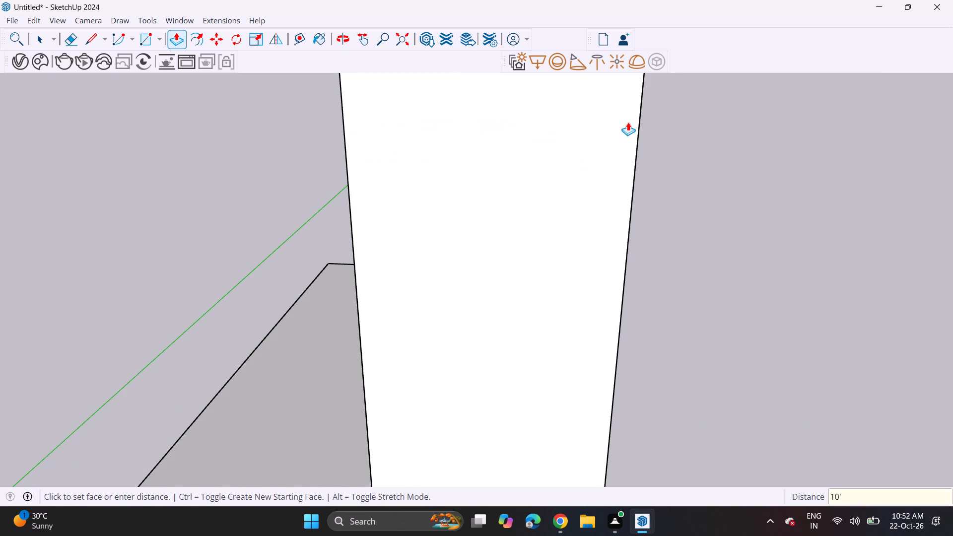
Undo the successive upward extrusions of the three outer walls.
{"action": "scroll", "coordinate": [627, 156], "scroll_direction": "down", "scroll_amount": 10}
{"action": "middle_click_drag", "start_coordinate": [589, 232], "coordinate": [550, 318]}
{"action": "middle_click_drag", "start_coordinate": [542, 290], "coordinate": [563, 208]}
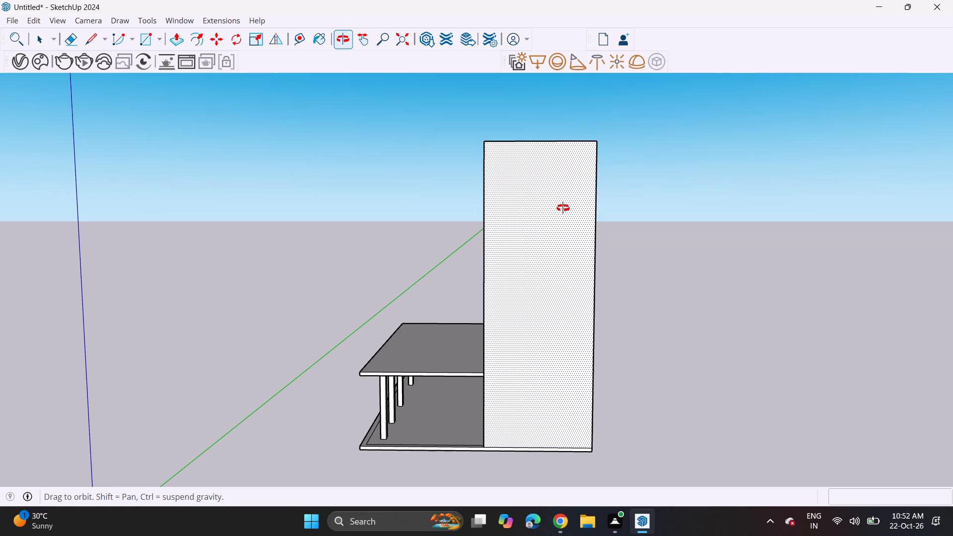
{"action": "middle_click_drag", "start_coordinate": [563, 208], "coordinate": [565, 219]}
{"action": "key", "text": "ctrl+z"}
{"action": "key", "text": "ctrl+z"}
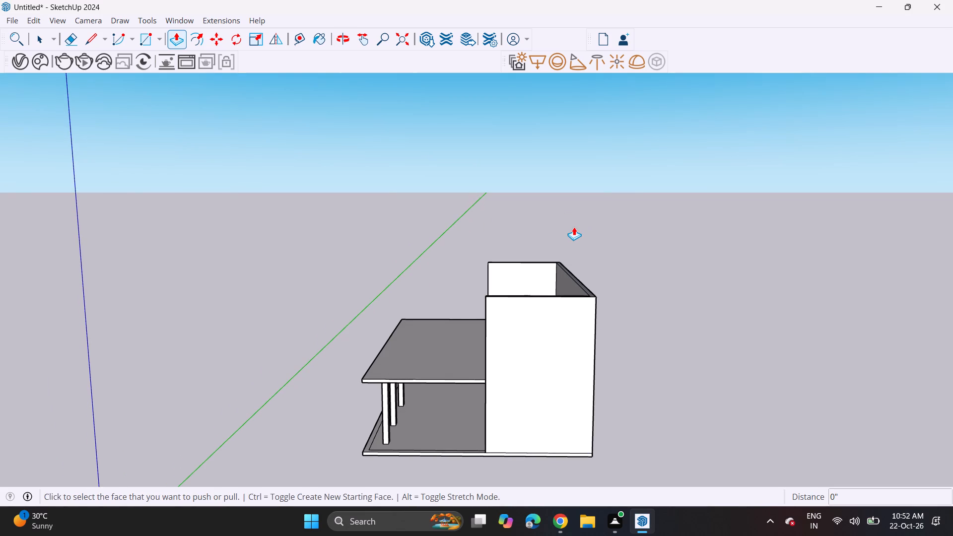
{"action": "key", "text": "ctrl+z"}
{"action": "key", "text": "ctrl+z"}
Extrude the connected top face of the room's three outer walls 10' up as a new section above roof level.
{"action": "middle_click_drag", "start_coordinate": [541, 311], "coordinate": [527, 410]}
{"action": "scroll", "coordinate": [519, 413], "scroll_direction": "up", "scroll_amount": 6}
{"action": "scroll", "coordinate": [469, 429], "scroll_direction": "up", "scroll_amount": 4}
{"action": "left_click", "coordinate": [426, 434]}
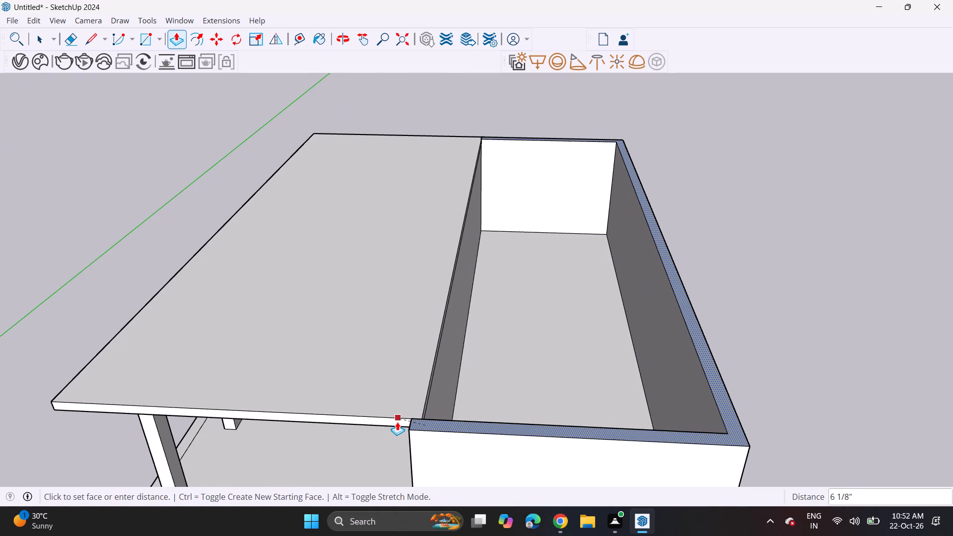
{"action": "left_click", "coordinate": [397, 422]}
{"action": "left_click", "coordinate": [422, 426]}
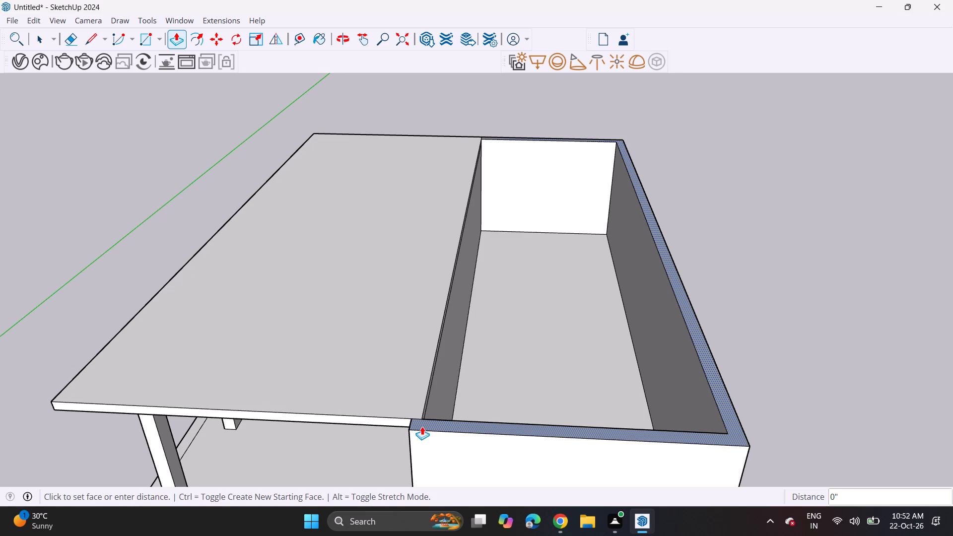
{"action": "type", "text": "10'"}
{"action": "key", "text": "Return"}
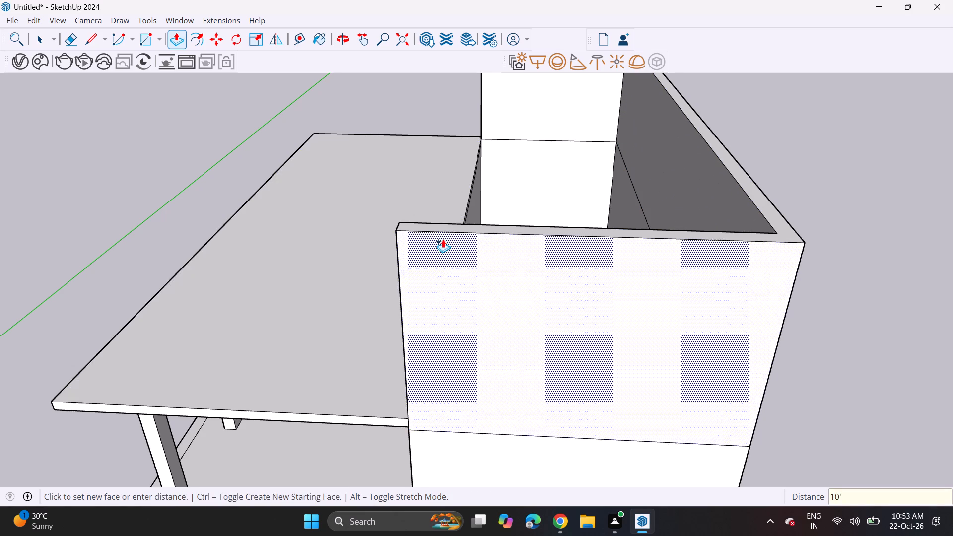
Extrude the three outer walls' top face up by a 6" band, followed by a separate 10' storey section.
{"action": "left_click", "coordinate": [447, 227]}
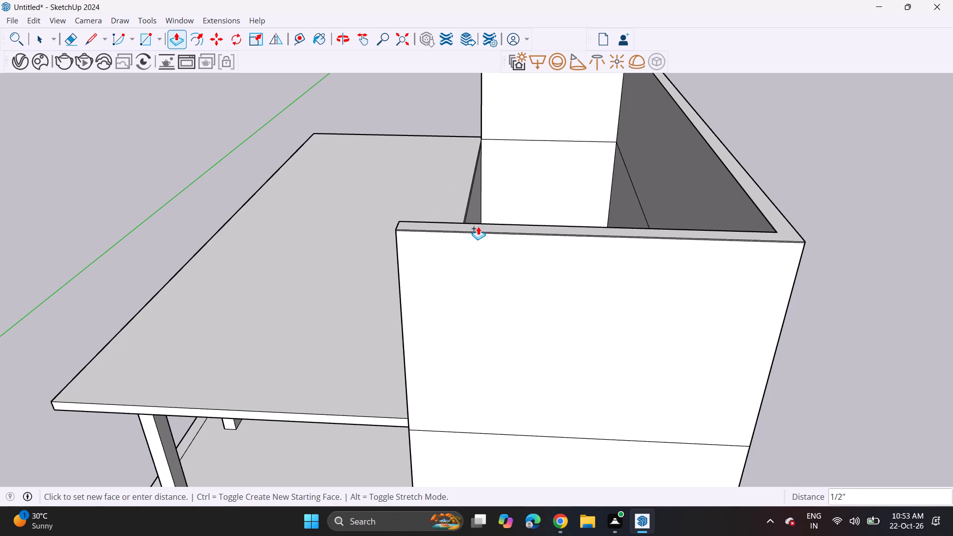
{"action": "key", "text": "6"}
{"action": "key", "text": "Return"}
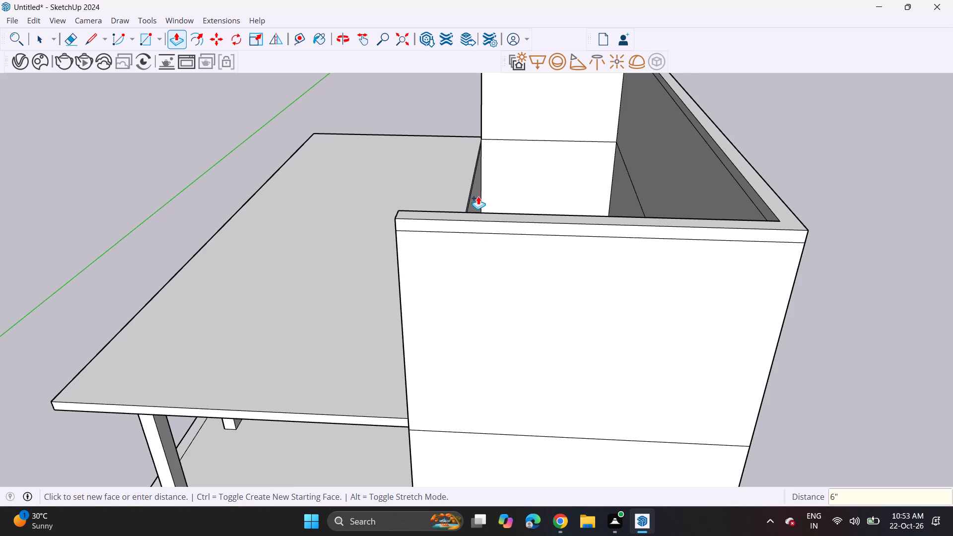
{"action": "left_click", "coordinate": [482, 213]}
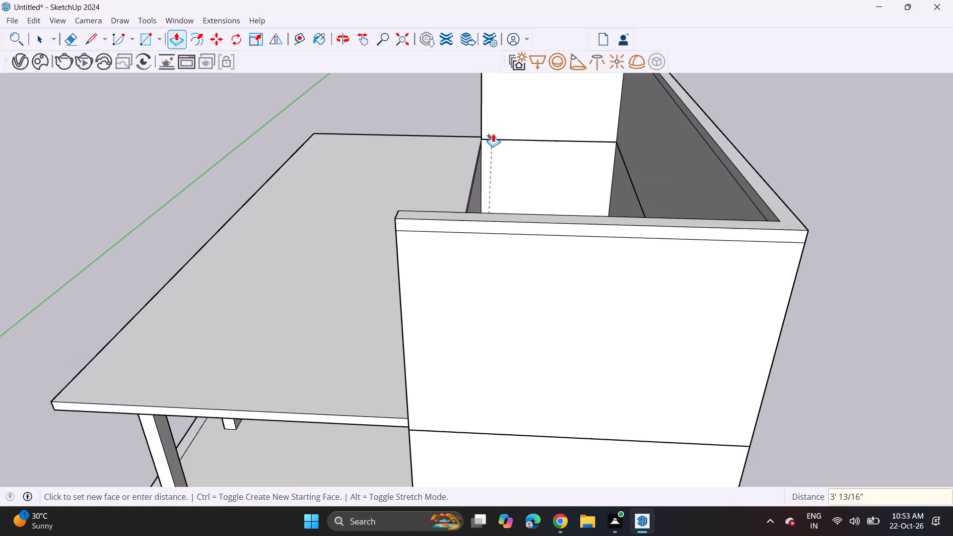
{"action": "type", "text": "10'"}
{"action": "key", "text": "Return"}
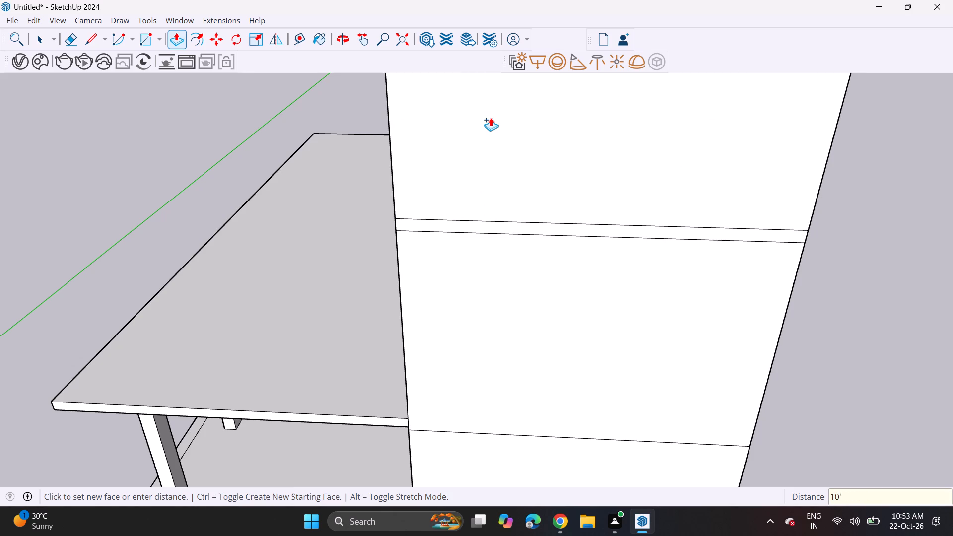
Extrude the top face of the three outer walls up by another 6" as a separate band.
{"action": "scroll", "coordinate": [490, 118], "scroll_direction": "down", "scroll_amount": 7}
{"action": "scroll", "coordinate": [419, 181], "scroll_direction": "down", "scroll_amount": 5}
{"action": "middle_click_drag", "start_coordinate": [480, 136], "coordinate": [489, 267]}
{"action": "middle_click_drag", "start_coordinate": [490, 266], "coordinate": [492, 242]}
{"action": "scroll", "coordinate": [492, 242], "scroll_direction": "up", "scroll_amount": 5}
{"action": "middle_click_drag", "start_coordinate": [488, 218], "coordinate": [488, 242]}
{"action": "scroll", "coordinate": [485, 250], "scroll_direction": "up", "scroll_amount": 6}
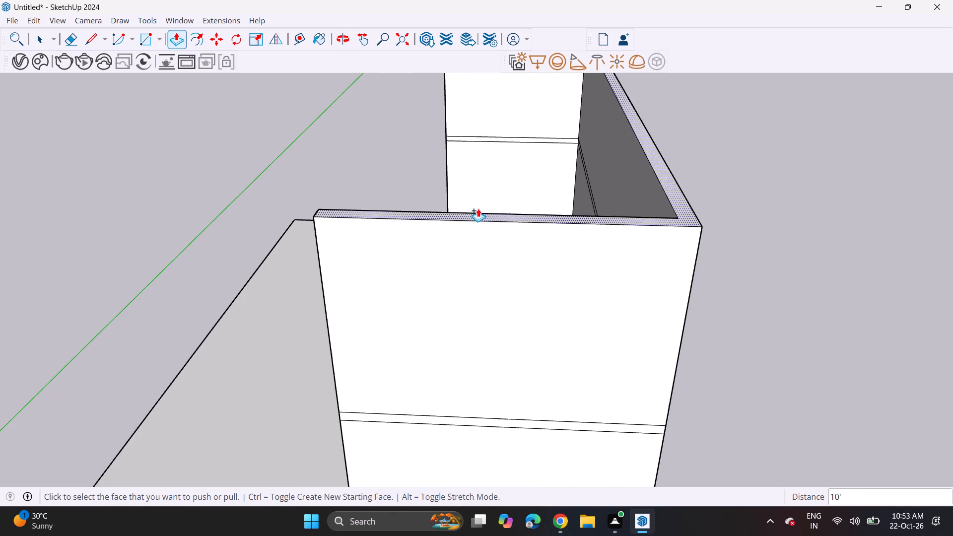
{"action": "left_click", "coordinate": [478, 218]}
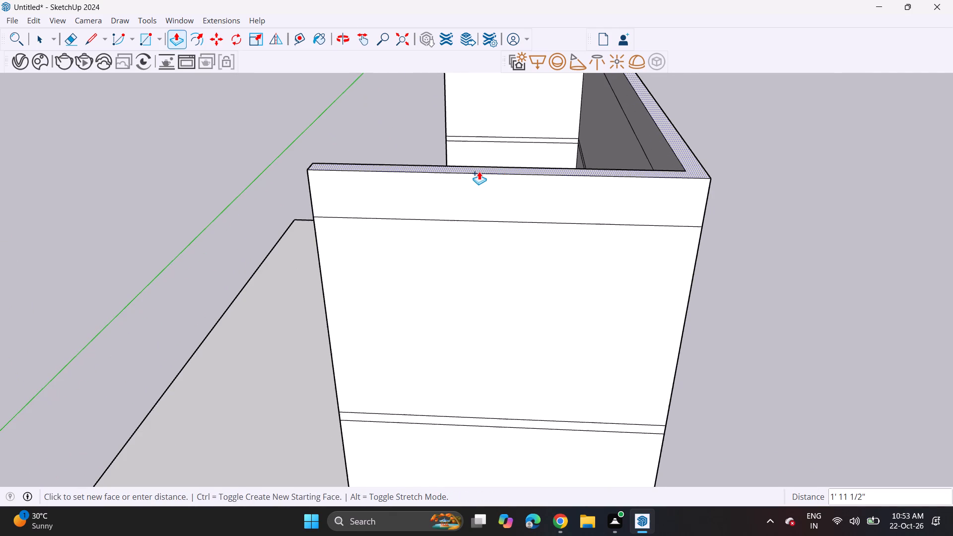
{"action": "key", "text": "6"}
{"action": "key", "text": "Return"}
Extrude the three outer walls' top face 10' up as another storey section above the second 6" band.
{"action": "scroll", "coordinate": [455, 177], "scroll_direction": "down", "scroll_amount": 5}
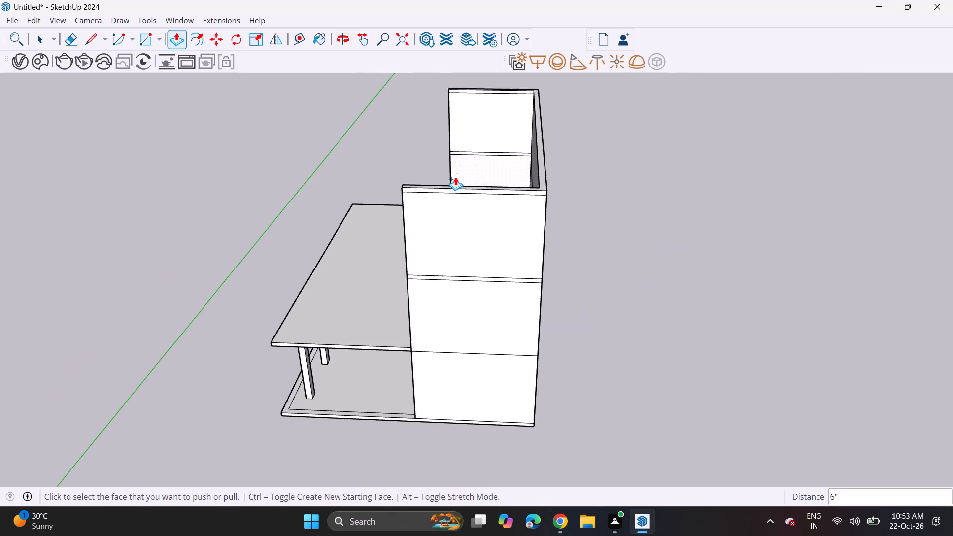
{"action": "middle_click_drag", "start_coordinate": [455, 177], "coordinate": [433, 281]}
{"action": "scroll", "coordinate": [433, 281], "scroll_direction": "up", "scroll_amount": 5}
{"action": "scroll", "coordinate": [394, 435], "scroll_direction": "down", "scroll_amount": 4}
{"action": "middle_click_drag", "start_coordinate": [408, 451], "coordinate": [413, 403]}
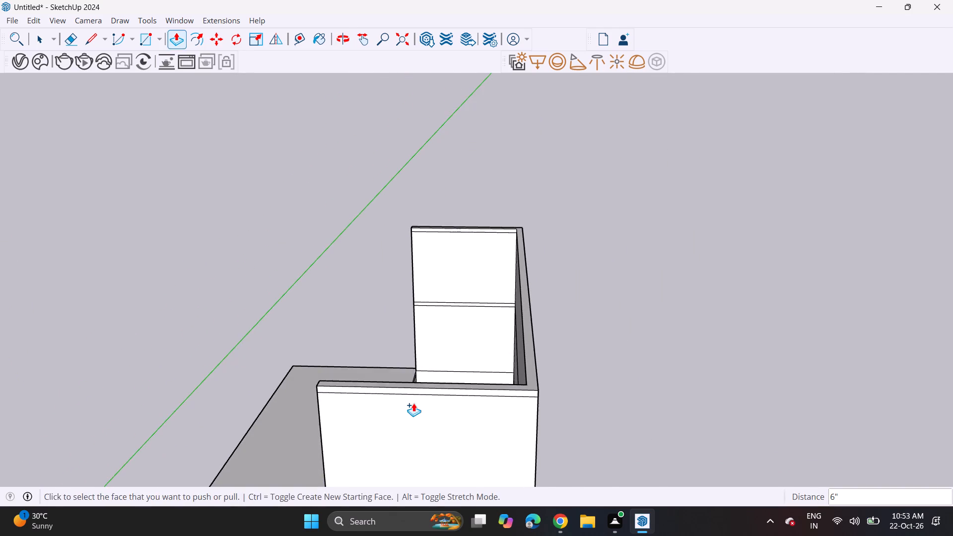
{"action": "middle_click_drag", "start_coordinate": [413, 403], "coordinate": [431, 342], "text": "shift"}
{"action": "middle_click", "coordinate": [431, 342]}
{"action": "scroll", "coordinate": [431, 342], "scroll_direction": "up", "scroll_amount": 4}
{"action": "scroll", "coordinate": [442, 296], "scroll_direction": "up", "scroll_amount": 3}
{"action": "left_click", "coordinate": [415, 358]}
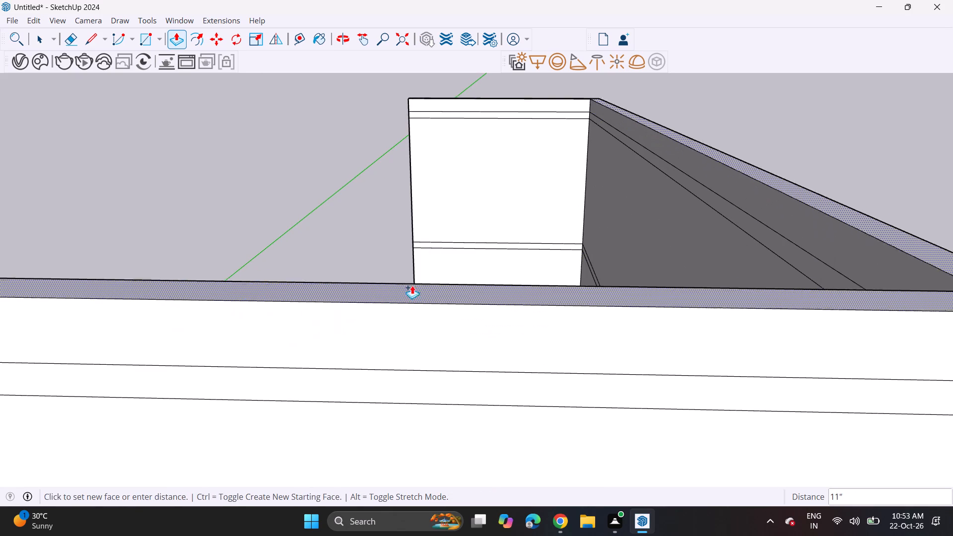
{"action": "type", "text": "10'"}
{"action": "key", "text": "Return"}
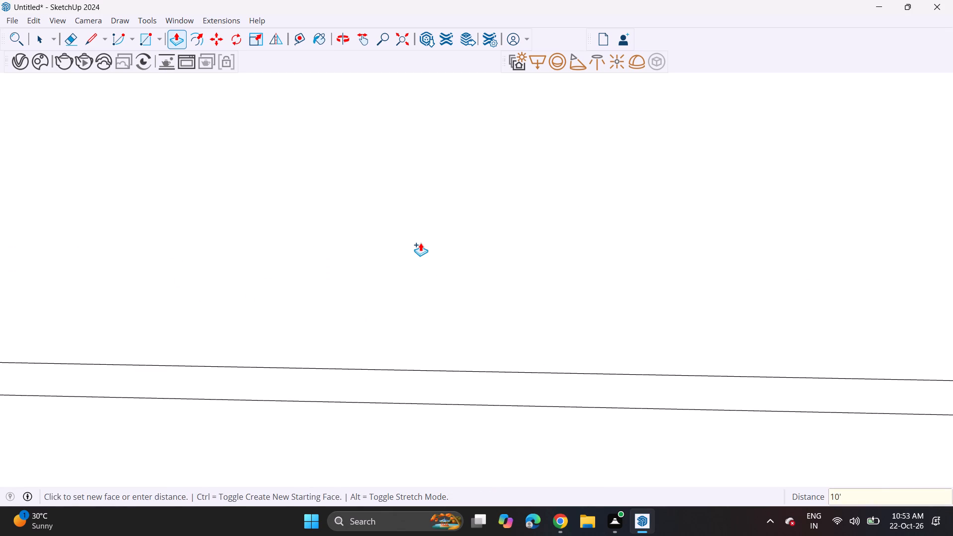
Extrude the top face of the three outer walls 6" up to form the third thin band.
{"action": "scroll", "coordinate": [420, 243], "scroll_direction": "down", "scroll_amount": 20}
{"action": "scroll", "coordinate": [420, 243], "scroll_direction": "down", "scroll_amount": 6}
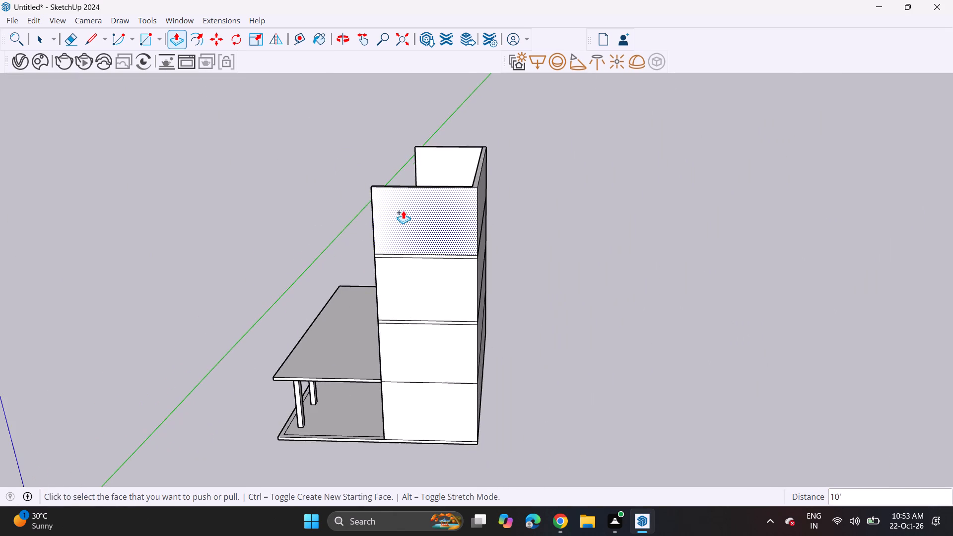
{"action": "middle_click_drag", "start_coordinate": [396, 211], "coordinate": [370, 269]}
{"action": "scroll", "coordinate": [466, 201], "scroll_direction": "up", "scroll_amount": 6}
{"action": "scroll", "coordinate": [458, 242], "scroll_direction": "up", "scroll_amount": 3}
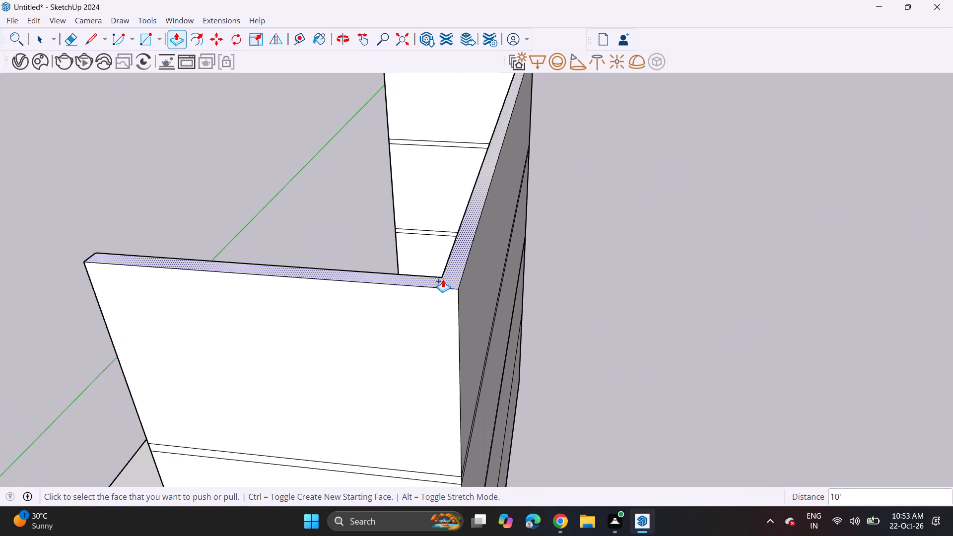
{"action": "left_click", "coordinate": [443, 279]}
{"action": "key", "text": "6"}
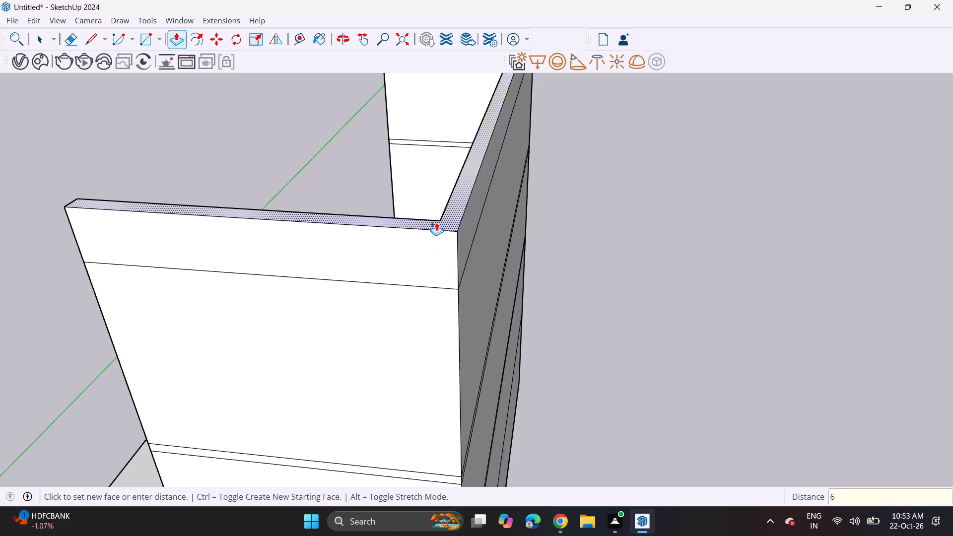
{"action": "key", "text": "Return"}
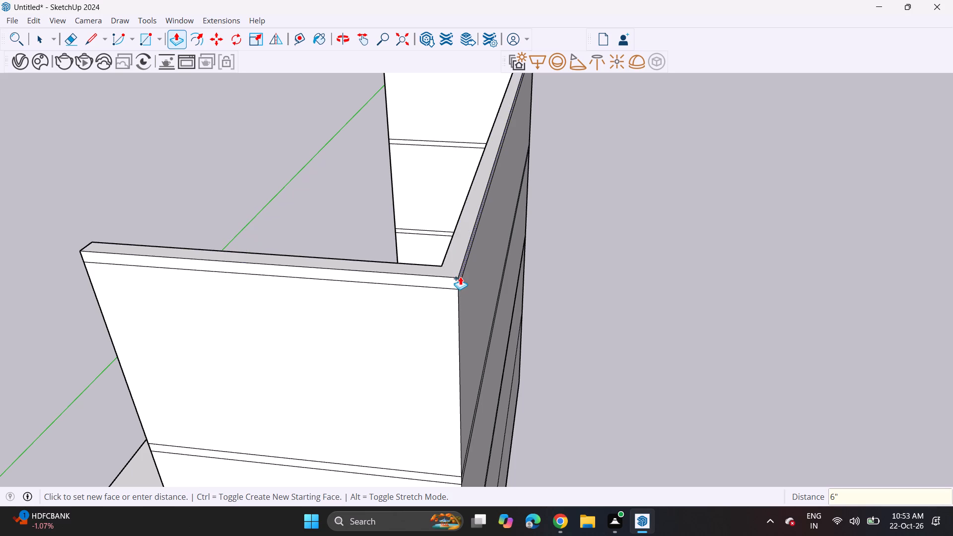
Extrude the three outer walls' top face 10' up as the topmost storey section above the third band.
{"action": "left_click", "coordinate": [455, 275]}
{"action": "type", "text": "10'"}
{"action": "key", "text": "Return"}
{"action": "scroll", "coordinate": [447, 196], "scroll_direction": "down", "scroll_amount": 17}
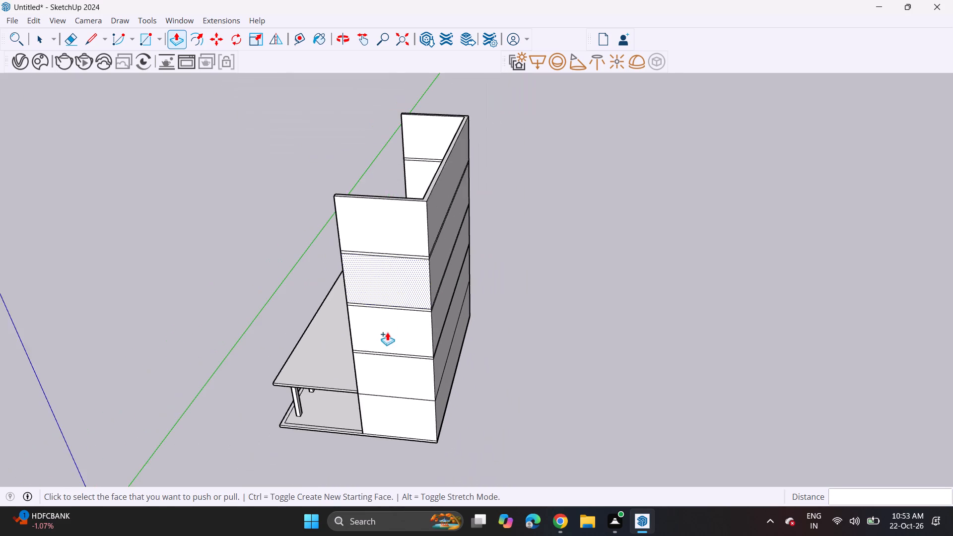
Examine the stacked wall sections and the flat roof over the columns from several angles.
{"action": "middle_click_drag", "start_coordinate": [266, 403], "coordinate": [311, 263]}
{"action": "middle_click_drag", "start_coordinate": [317, 321], "coordinate": [353, 308]}
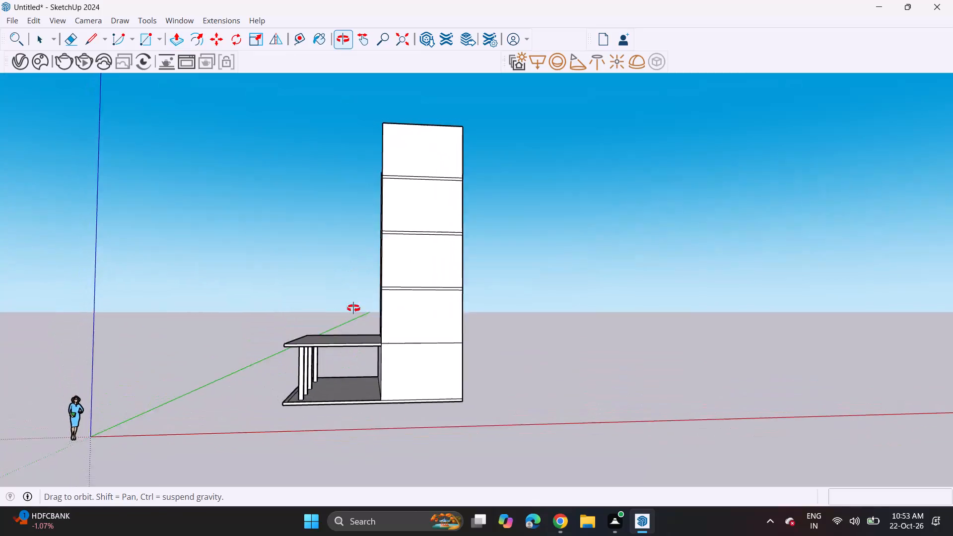
{"action": "middle_click_drag", "start_coordinate": [353, 308], "coordinate": [378, 328]}
{"action": "scroll", "coordinate": [403, 326], "scroll_direction": "up", "scroll_amount": 5}
{"action": "middle_click_drag", "start_coordinate": [352, 350], "coordinate": [383, 379]}
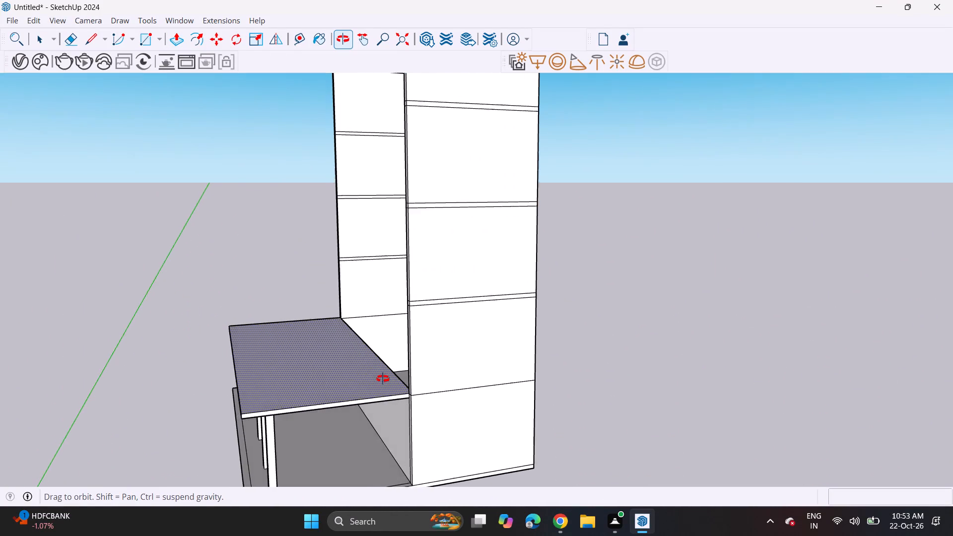
{"action": "middle_click_drag", "start_coordinate": [383, 379], "coordinate": [391, 413]}
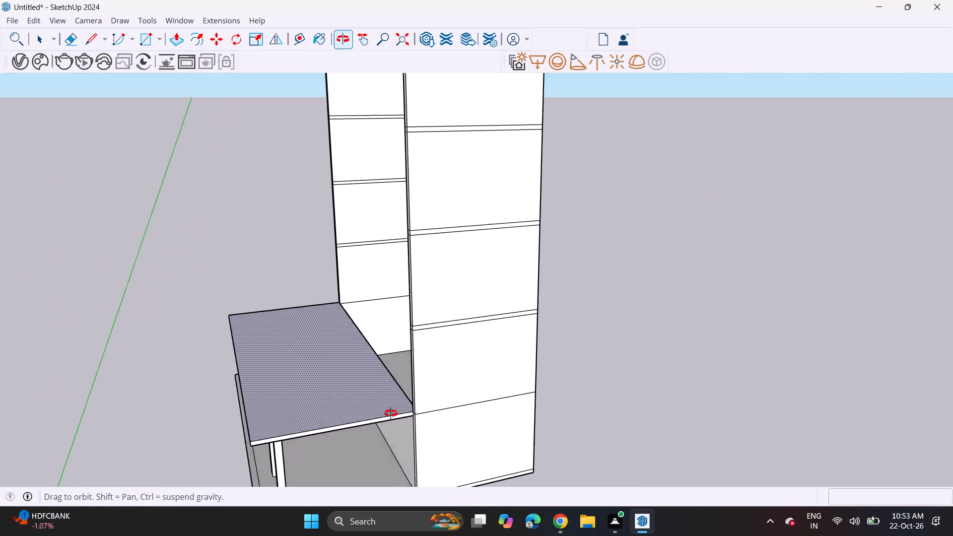
{"action": "middle_click_drag", "start_coordinate": [391, 413], "coordinate": [398, 449]}
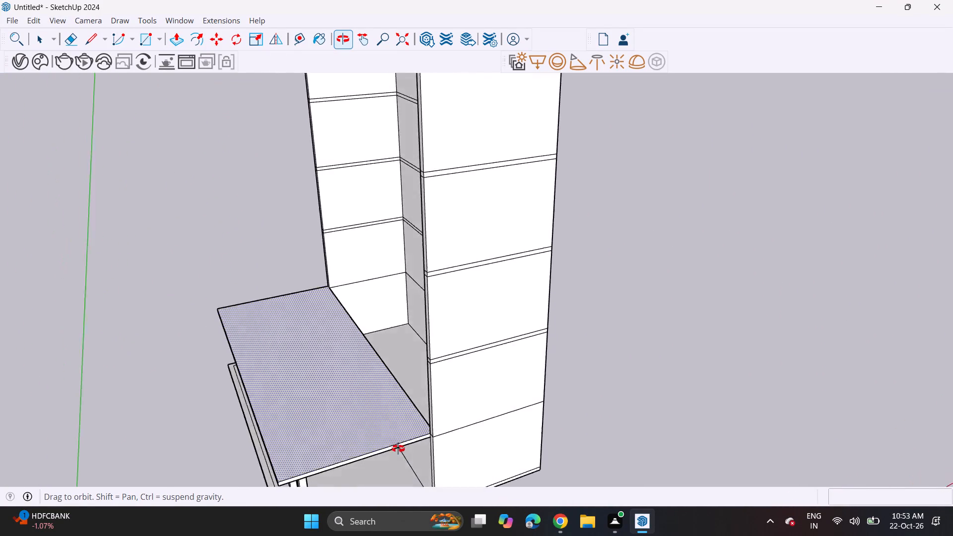
{"action": "middle_click_drag", "start_coordinate": [398, 449], "coordinate": [341, 361]}
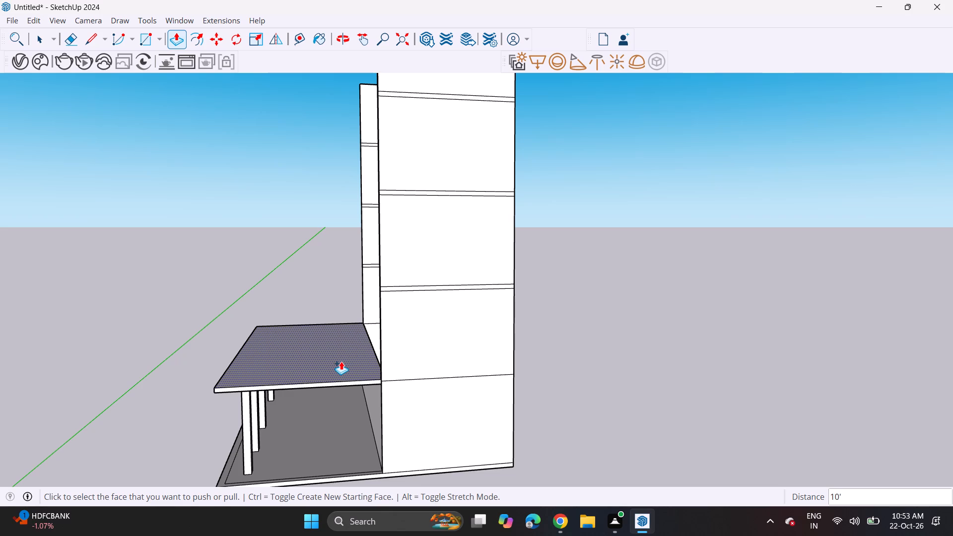
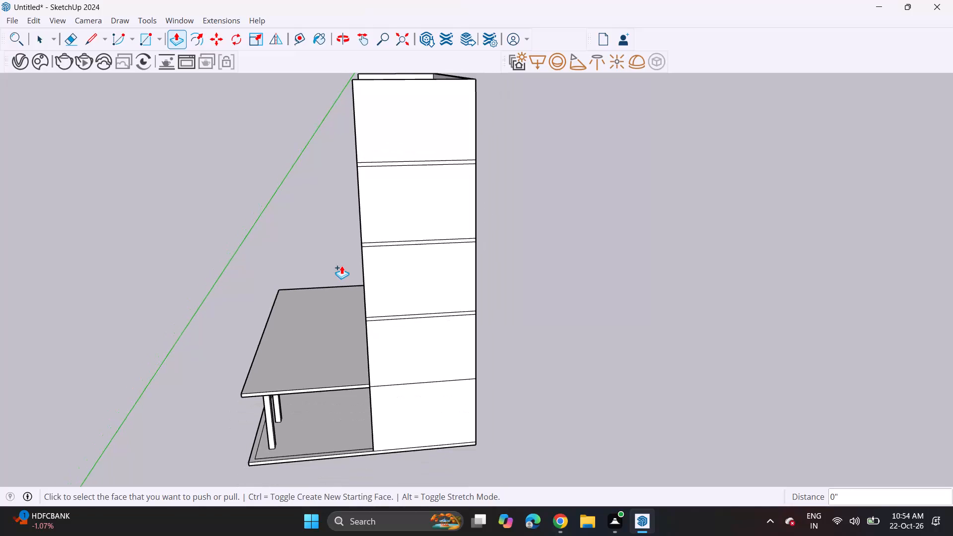
Draw three connected lines on the flat roof, about 17' across the front, along the outer side and across the back, inset from the edges.
{"action": "middle_click_drag", "start_coordinate": [342, 271], "coordinate": [429, 232], "text": "shift"}
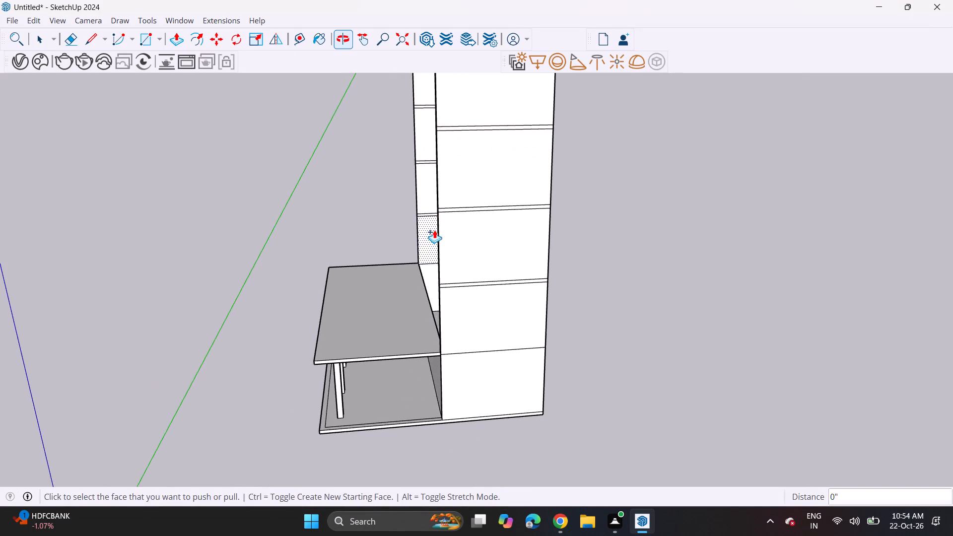
{"action": "middle_click_drag", "start_coordinate": [434, 230], "coordinate": [419, 267]}
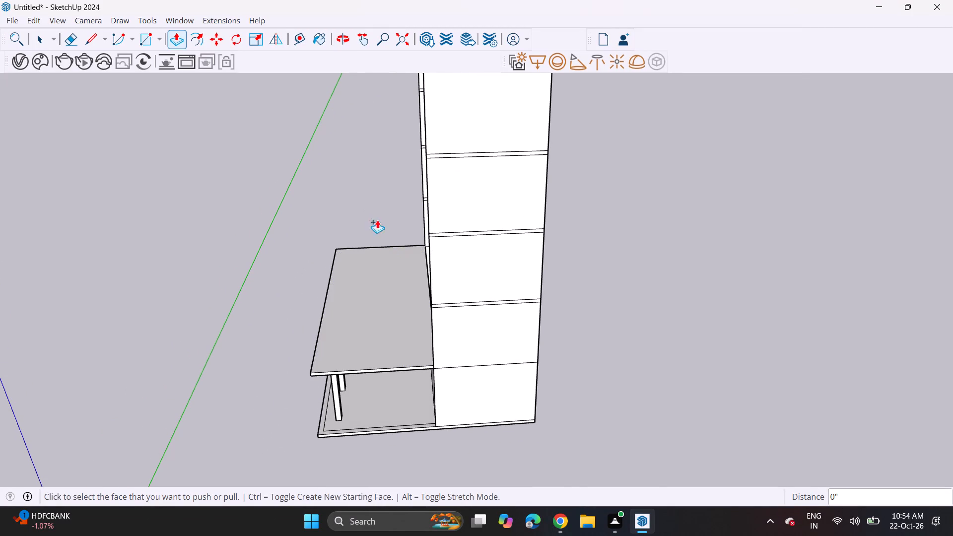
{"action": "middle_click", "coordinate": [371, 212]}
{"action": "middle_click_drag", "start_coordinate": [371, 212], "coordinate": [341, 196]}
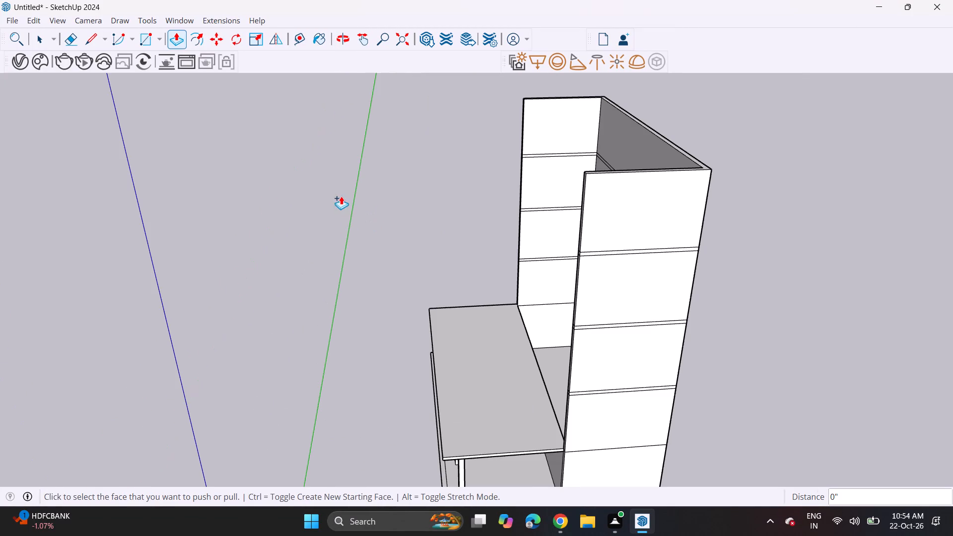
{"action": "middle_click_drag", "start_coordinate": [356, 321], "coordinate": [284, 185]}
{"action": "middle_click_drag", "start_coordinate": [281, 180], "coordinate": [319, 276]}
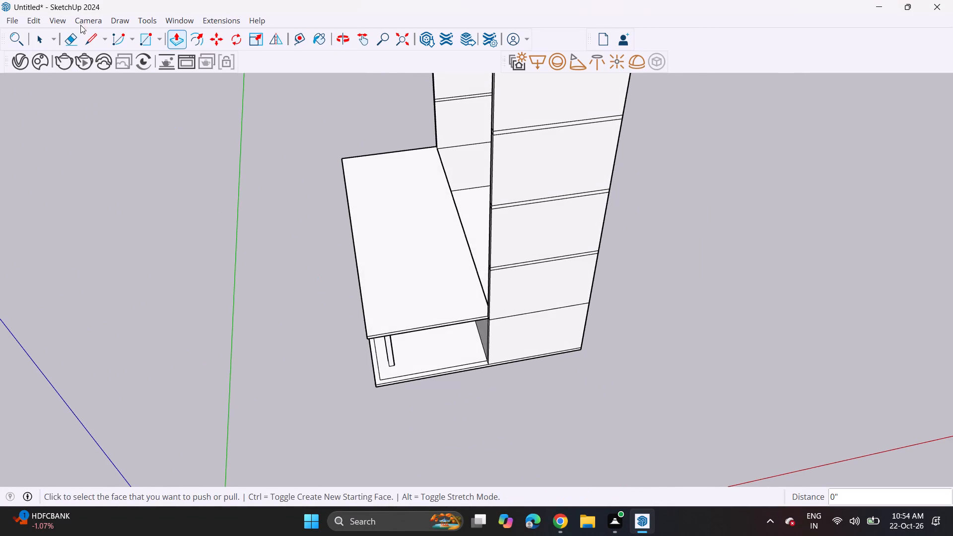
{"action": "left_click", "coordinate": [86, 43]}
{"action": "scroll", "coordinate": [366, 235], "scroll_direction": "up", "scroll_amount": 5}
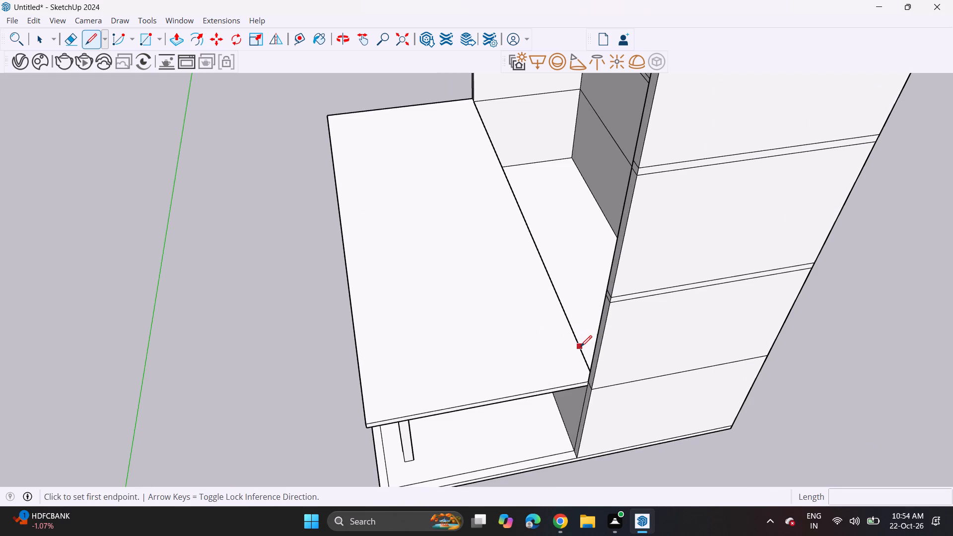
{"action": "left_click", "coordinate": [581, 348]}
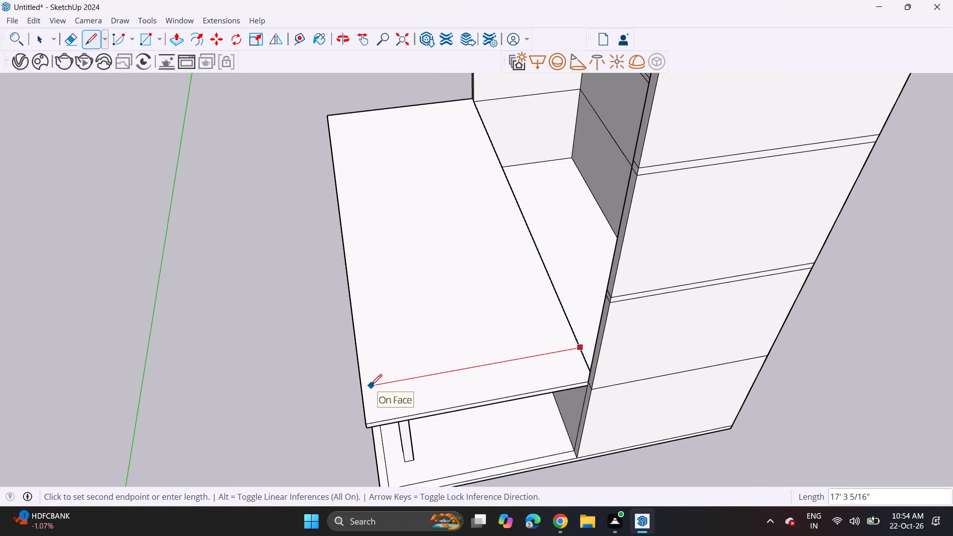
{"action": "left_click", "coordinate": [369, 385]}
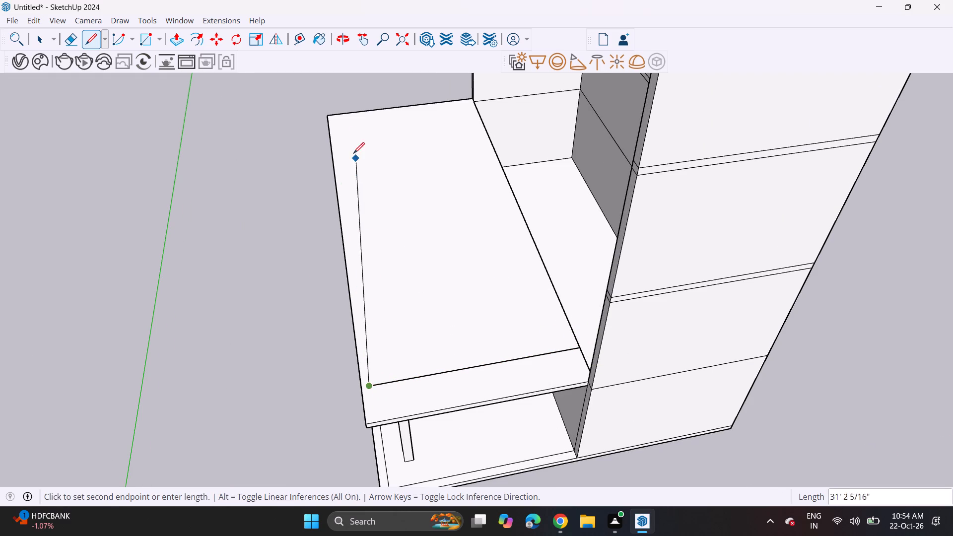
{"action": "left_click", "coordinate": [334, 120]}
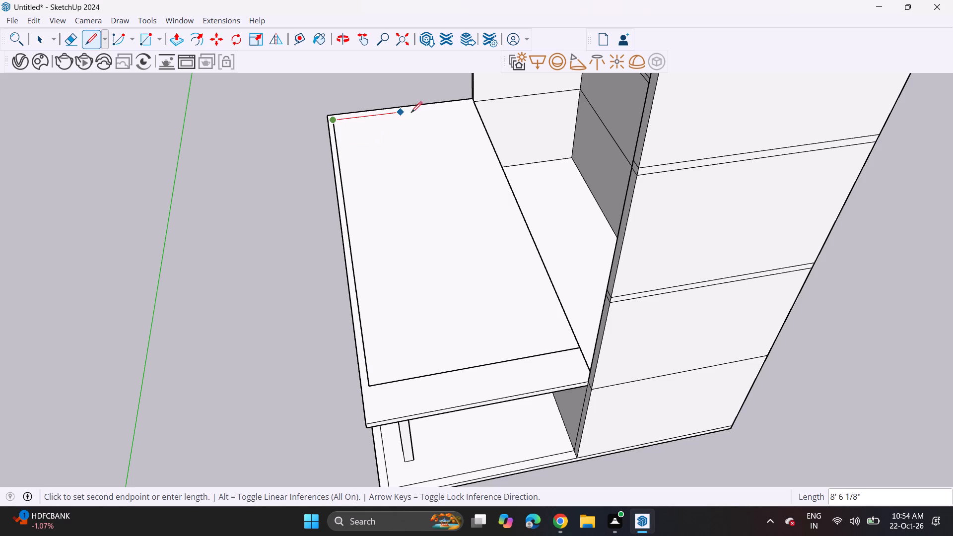
{"action": "left_click", "coordinate": [472, 105]}
Draw a second line across the roof's front, just outside the first one and reaching the outer edge, to close a thin three-sided wall strip.
{"action": "middle_click_drag", "start_coordinate": [477, 248], "coordinate": [462, 192]}
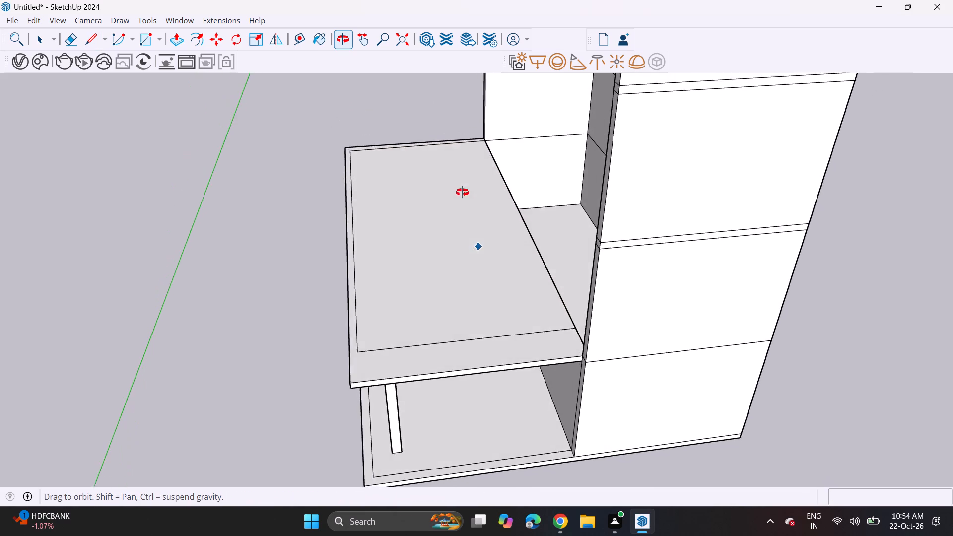
{"action": "middle_click_drag", "start_coordinate": [462, 192], "coordinate": [450, 176]}
{"action": "scroll", "coordinate": [523, 331], "scroll_direction": "up", "scroll_amount": 3}
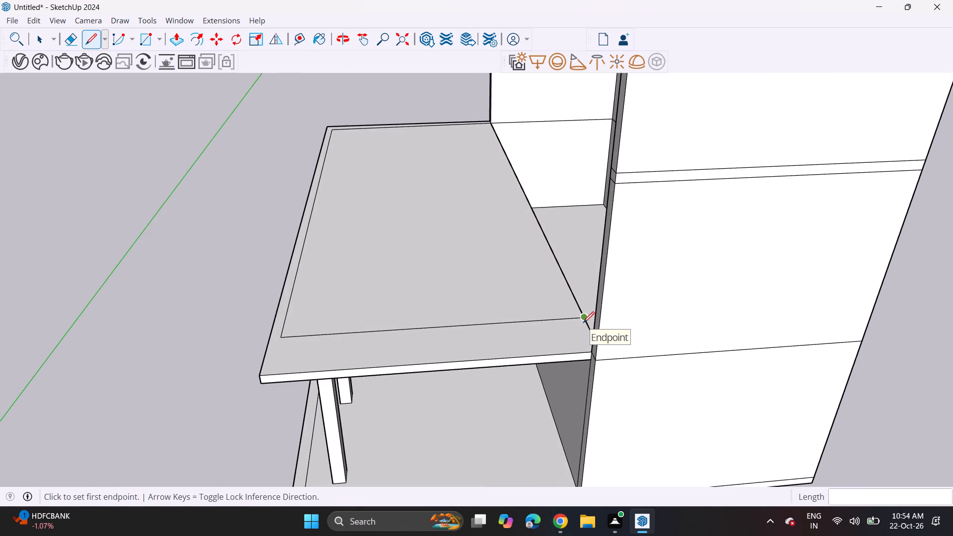
{"action": "scroll", "coordinate": [583, 323], "scroll_direction": "up", "scroll_amount": 4}
{"action": "left_click", "coordinate": [585, 325]}
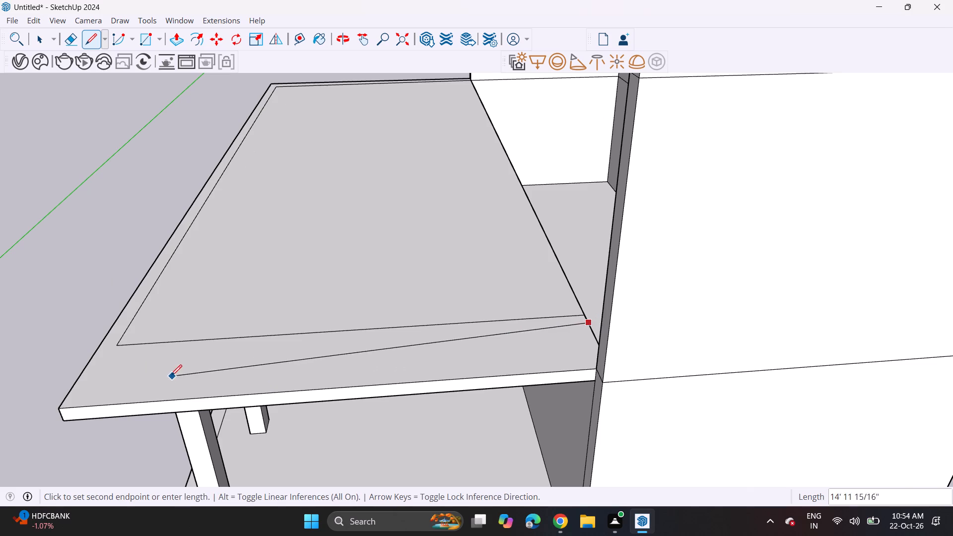
{"action": "left_click", "coordinate": [95, 357]}
Extrude the three-sided strip on the flat roof upward, level with the bottom of the adjacent wall's first band.
{"action": "scroll", "coordinate": [97, 340], "scroll_direction": "down", "scroll_amount": 5}
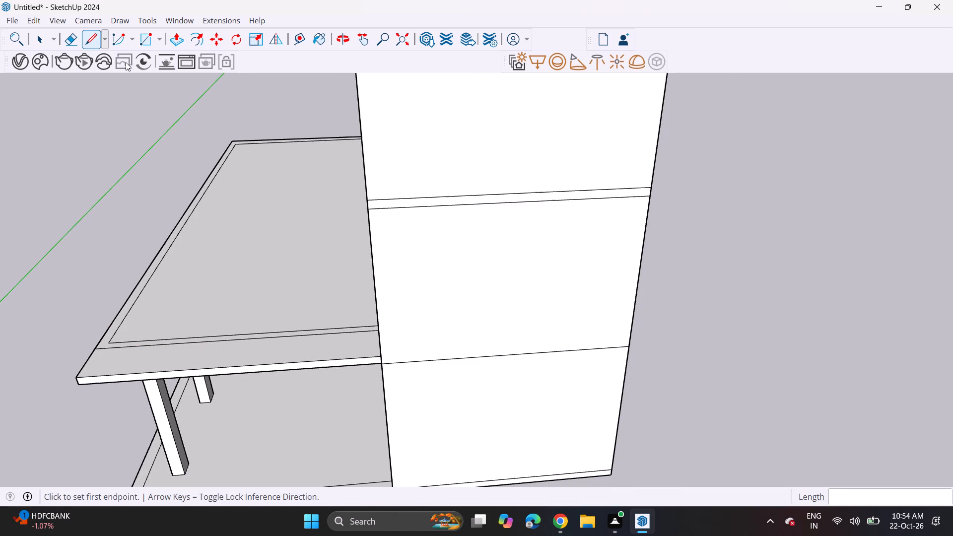
{"action": "left_click", "coordinate": [170, 36]}
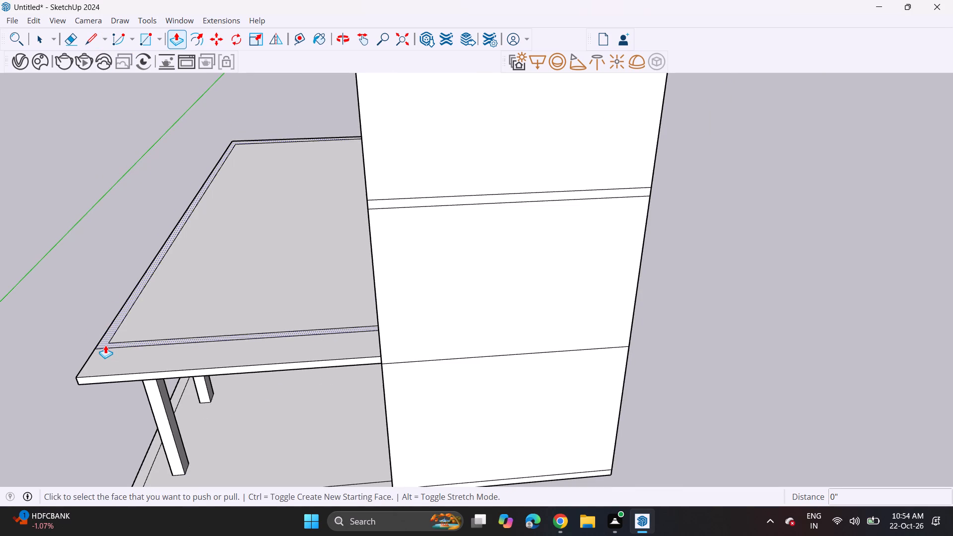
{"action": "left_click", "coordinate": [105, 345]}
{"action": "key", "text": "1"}
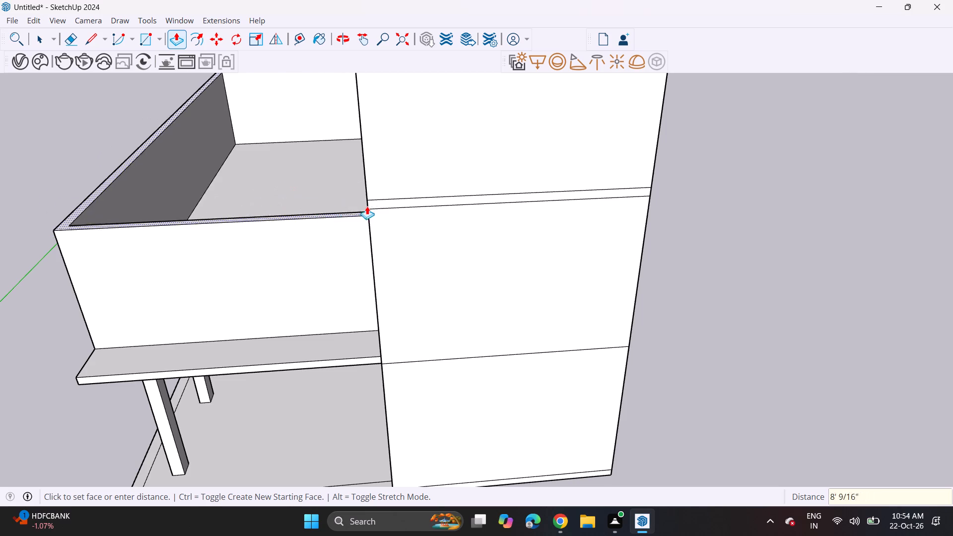
{"action": "left_click", "coordinate": [381, 207]}
Extrude the new walls' top face 6" up as a thin band matching the adjacent wall's first band.
{"action": "left_click", "coordinate": [308, 185]}
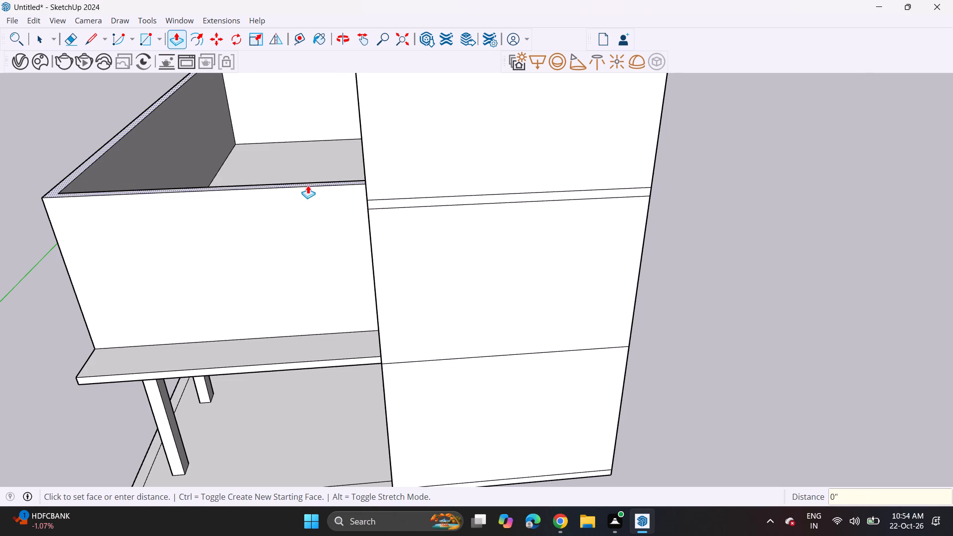
{"action": "left_click", "coordinate": [371, 197]}
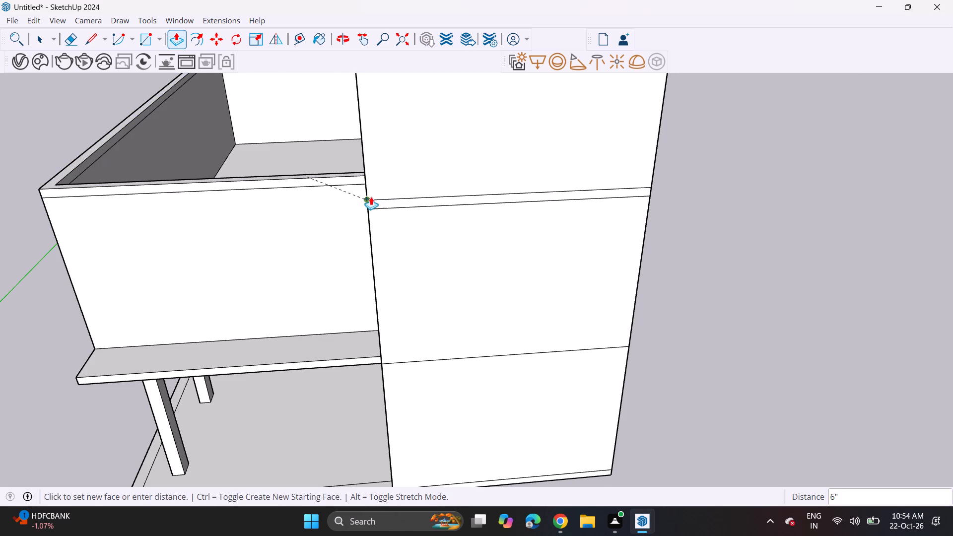
Extrude the roof walls' top face up as a second storey section, level with the bottom of the adjacent wall's second band.
{"action": "middle_click_drag", "start_coordinate": [401, 216], "coordinate": [396, 169]}
{"action": "scroll", "coordinate": [401, 203], "scroll_direction": "up", "scroll_amount": 1}
{"action": "scroll", "coordinate": [381, 213], "scroll_direction": "down", "scroll_amount": 7}
{"action": "middle_click_drag", "start_coordinate": [324, 160], "coordinate": [361, 266]}
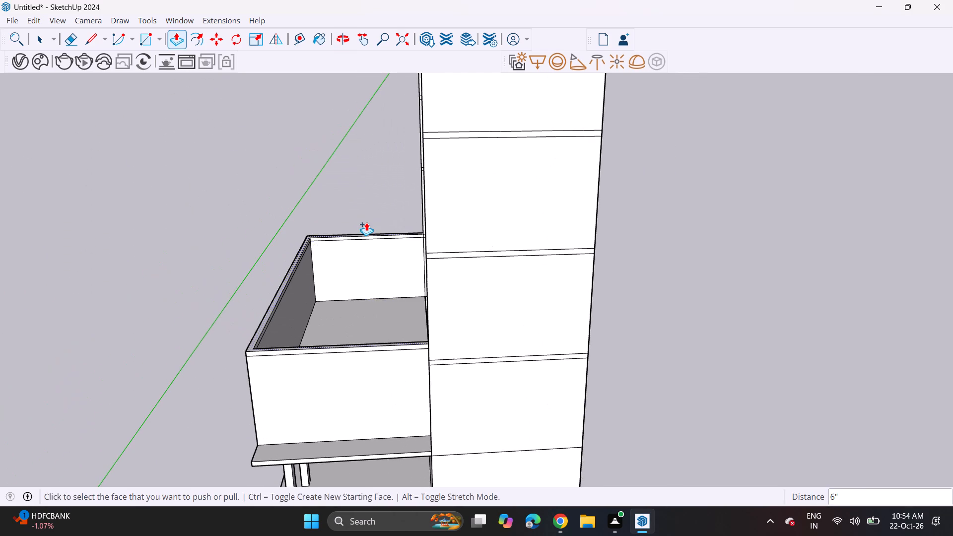
{"action": "middle_click_drag", "start_coordinate": [405, 246], "coordinate": [435, 260]}
{"action": "scroll", "coordinate": [431, 332], "scroll_direction": "up", "scroll_amount": 3}
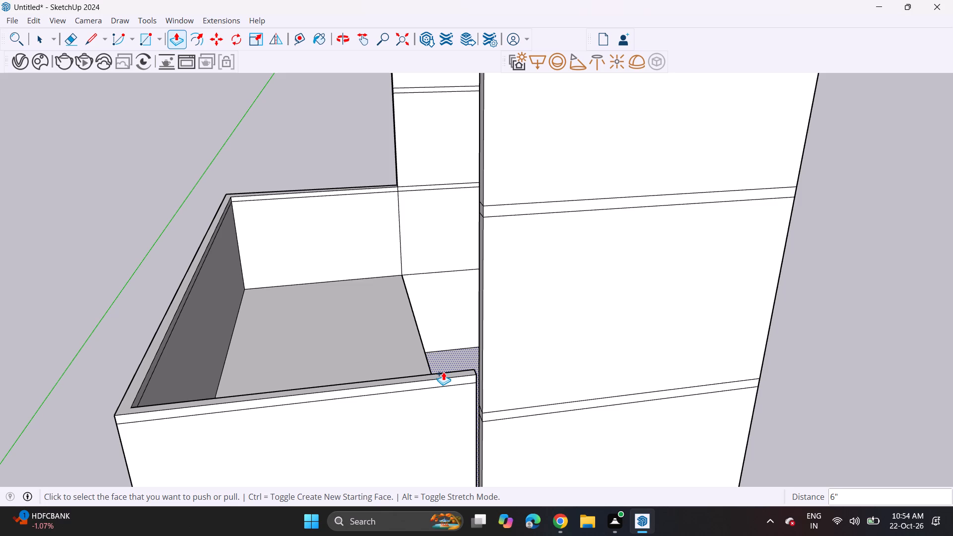
{"action": "left_click", "coordinate": [444, 373]}
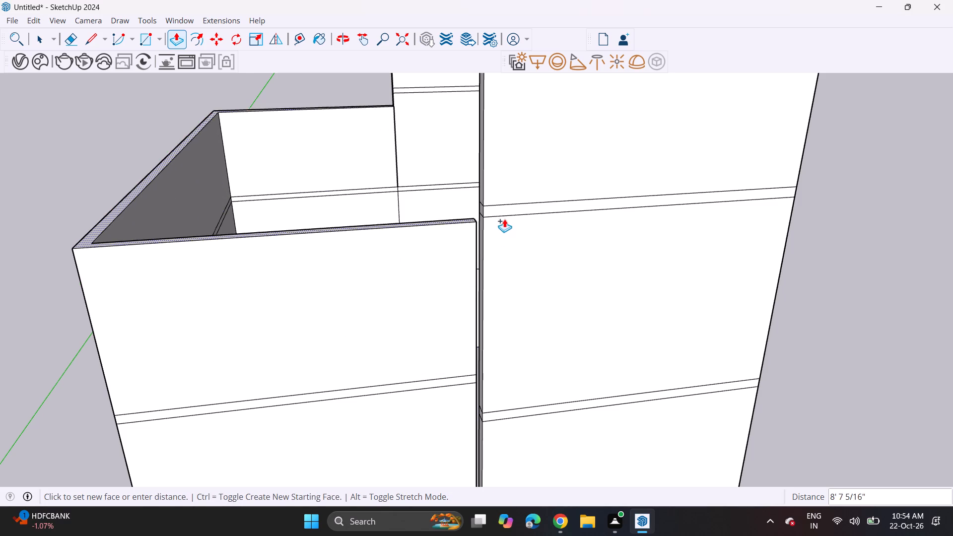
{"action": "left_click", "coordinate": [498, 214]}
Extrude the roof walls' top face 6" up to form their second thin band.
{"action": "middle_click_drag", "start_coordinate": [425, 202], "coordinate": [426, 226]}
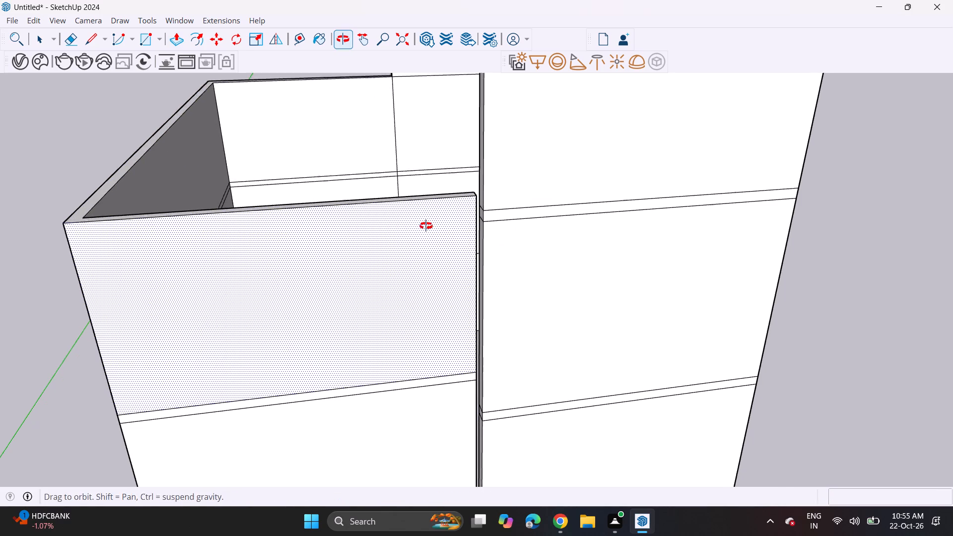
{"action": "middle_click_drag", "start_coordinate": [426, 226], "coordinate": [426, 228]}
{"action": "left_click", "coordinate": [419, 199]}
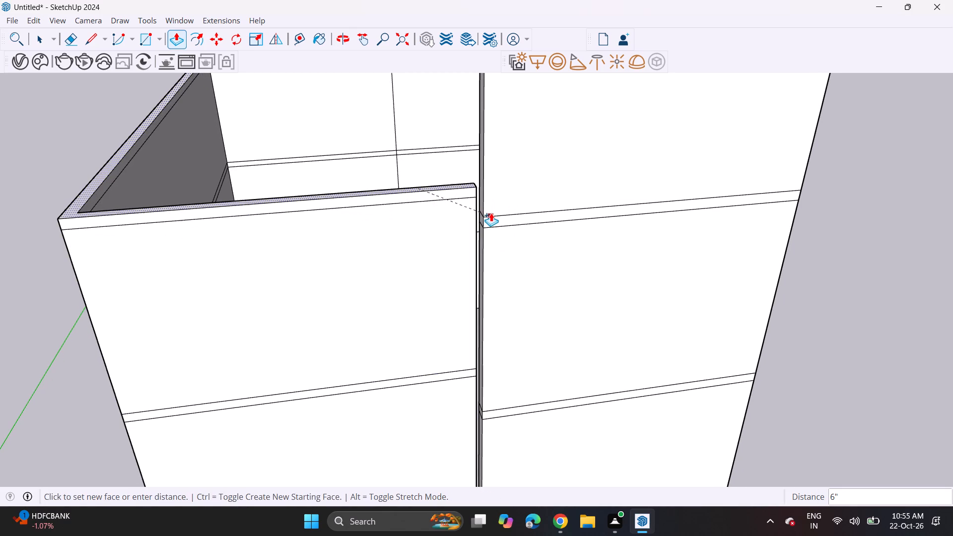
{"action": "left_click", "coordinate": [491, 214]}
Extrude the roof walls' top face 10' up as a third storey section, level with the bottom of the adjacent wall's third band.
{"action": "scroll", "coordinate": [448, 186], "scroll_direction": "down", "scroll_amount": 10}
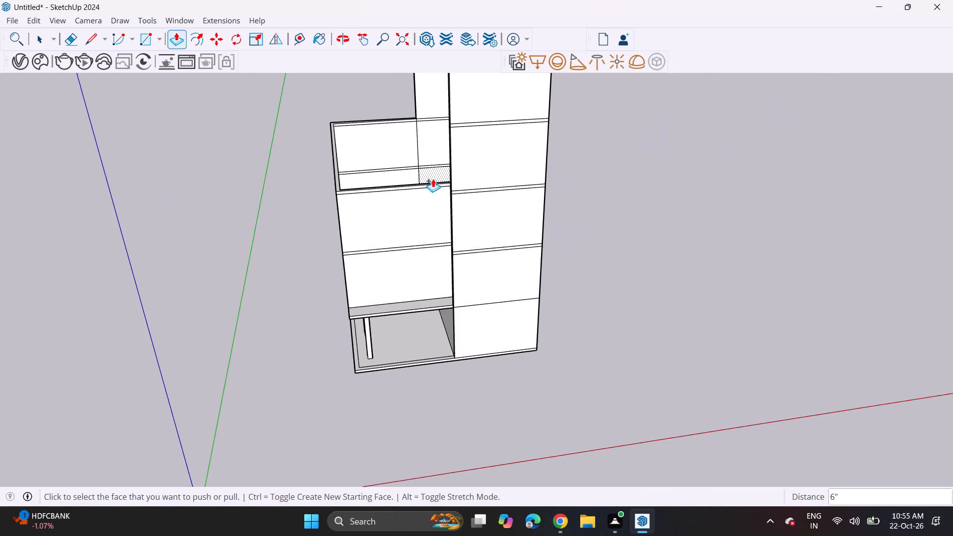
{"action": "middle_click_drag", "start_coordinate": [383, 160], "coordinate": [376, 204], "text": "shift"}
{"action": "scroll", "coordinate": [424, 232], "scroll_direction": "up", "scroll_amount": 4}
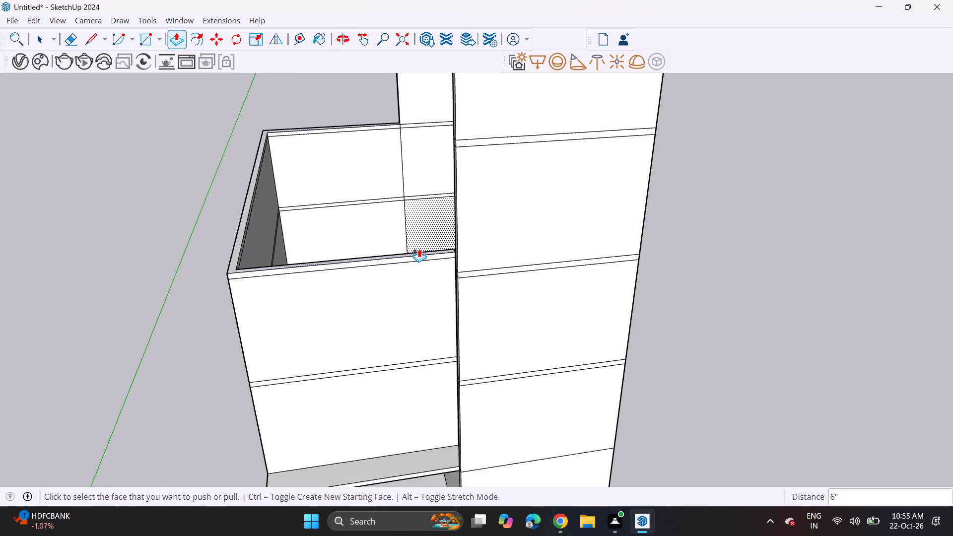
{"action": "left_click", "coordinate": [419, 254]}
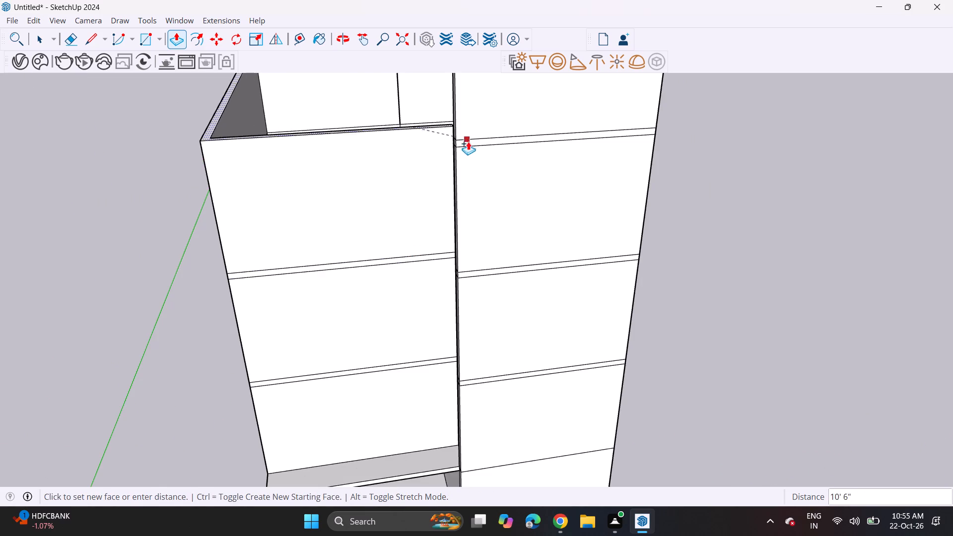
{"action": "left_click", "coordinate": [457, 145]}
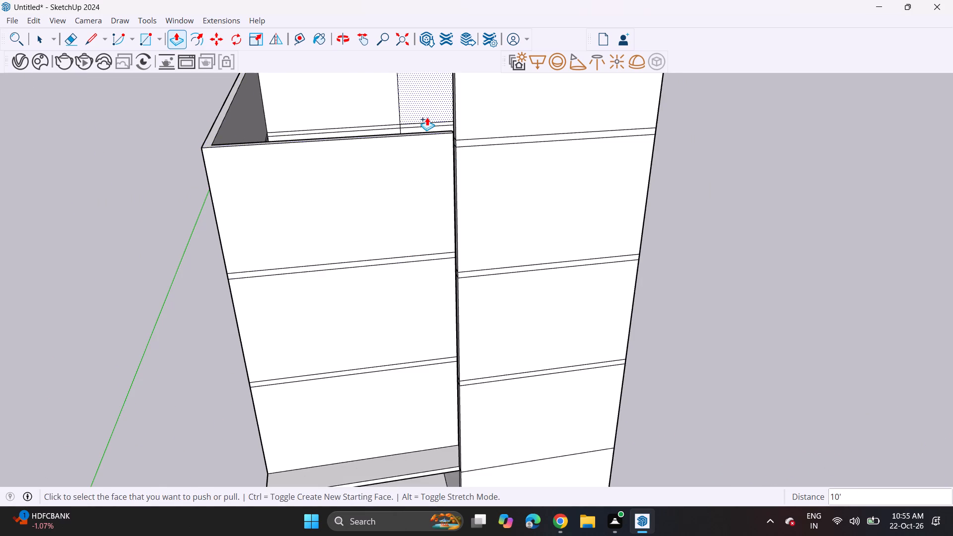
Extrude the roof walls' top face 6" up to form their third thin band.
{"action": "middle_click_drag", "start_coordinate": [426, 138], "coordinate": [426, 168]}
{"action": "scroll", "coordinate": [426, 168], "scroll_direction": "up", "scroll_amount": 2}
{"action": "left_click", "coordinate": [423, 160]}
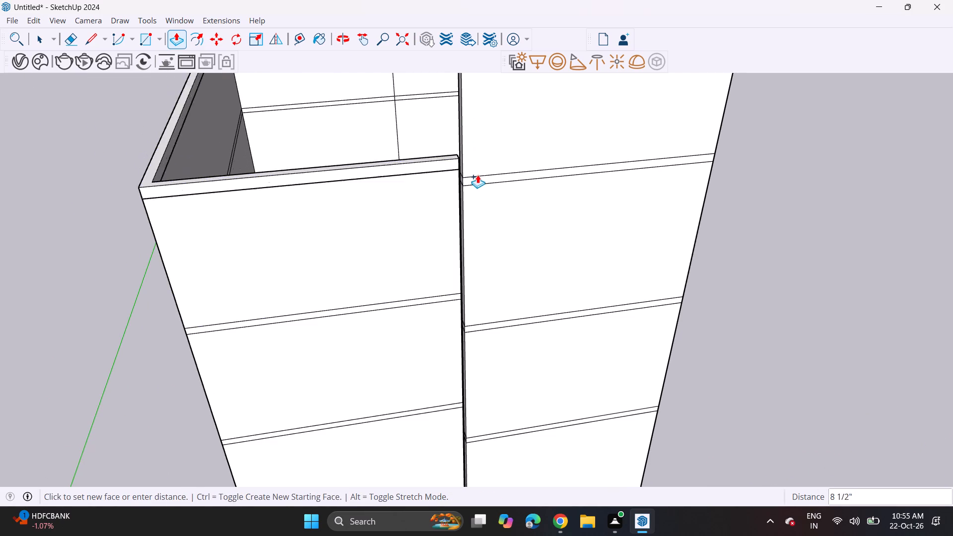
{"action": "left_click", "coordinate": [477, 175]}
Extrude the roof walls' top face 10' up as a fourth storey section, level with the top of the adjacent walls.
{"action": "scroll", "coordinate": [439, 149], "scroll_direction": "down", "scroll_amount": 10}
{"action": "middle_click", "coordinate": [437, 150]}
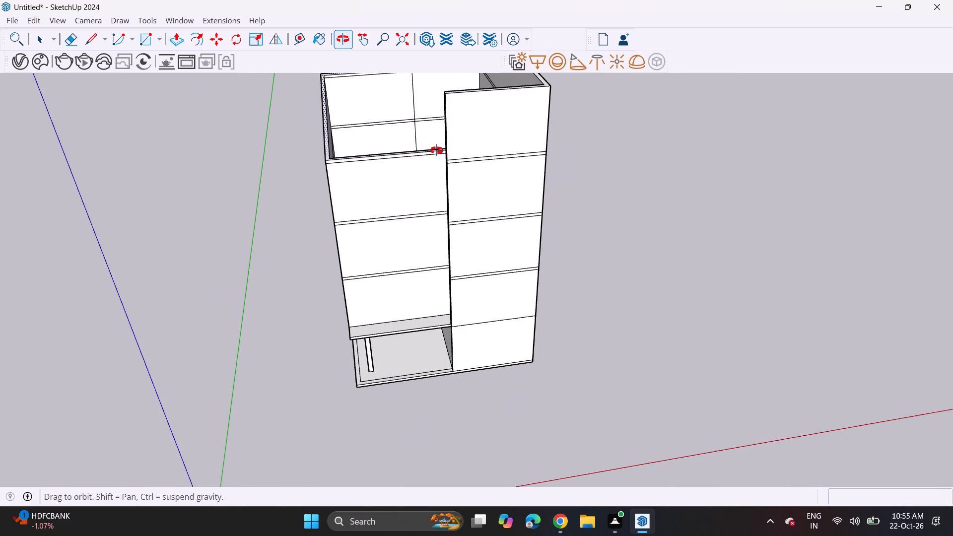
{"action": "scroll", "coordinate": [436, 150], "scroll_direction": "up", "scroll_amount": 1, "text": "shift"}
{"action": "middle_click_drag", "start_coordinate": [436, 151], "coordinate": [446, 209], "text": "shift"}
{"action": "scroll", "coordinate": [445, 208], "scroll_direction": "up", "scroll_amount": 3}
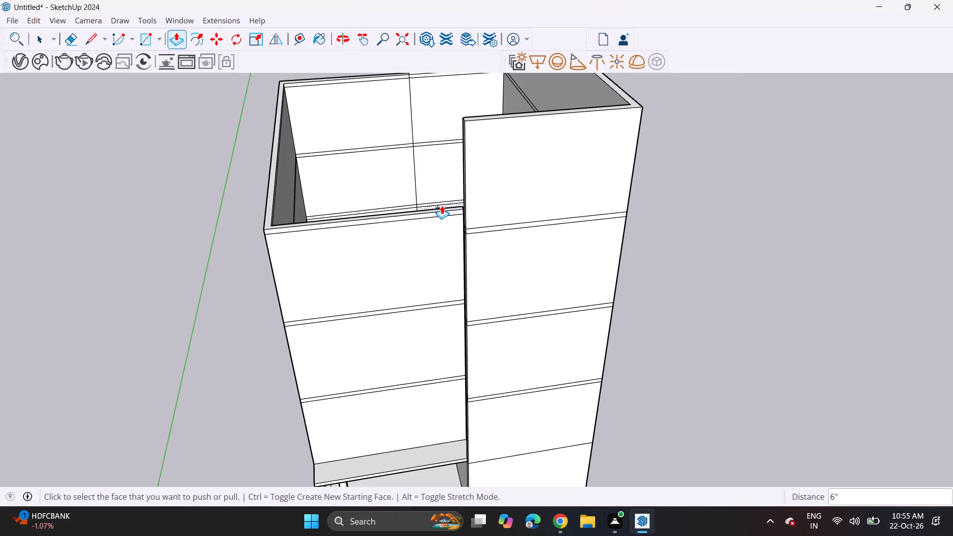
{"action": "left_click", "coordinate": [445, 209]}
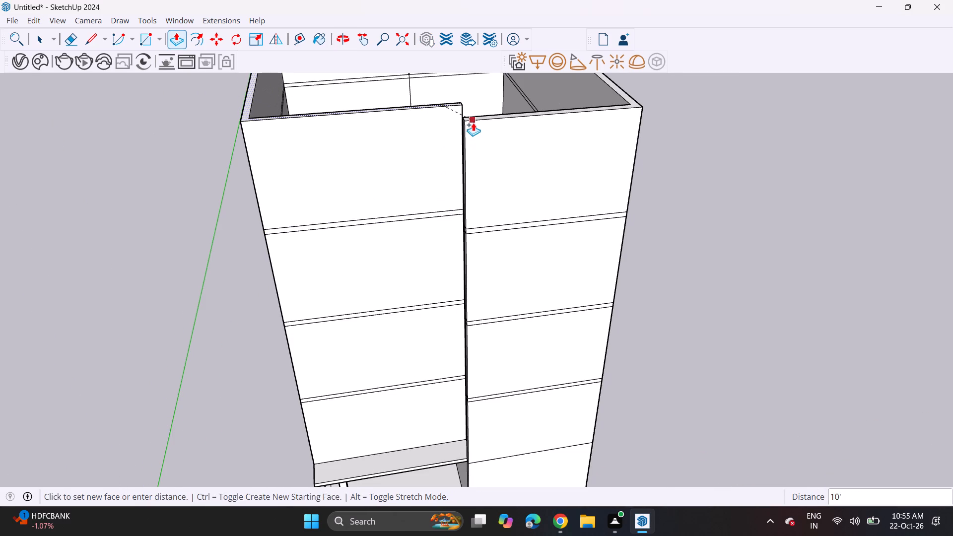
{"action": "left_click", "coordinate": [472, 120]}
Examine the stacked walls of both halves, the gap between them and the columns below from the front and side.
{"action": "middle_click_drag", "start_coordinate": [466, 162], "coordinate": [422, 58]}
{"action": "scroll", "coordinate": [422, 174], "scroll_direction": "down", "scroll_amount": 4}
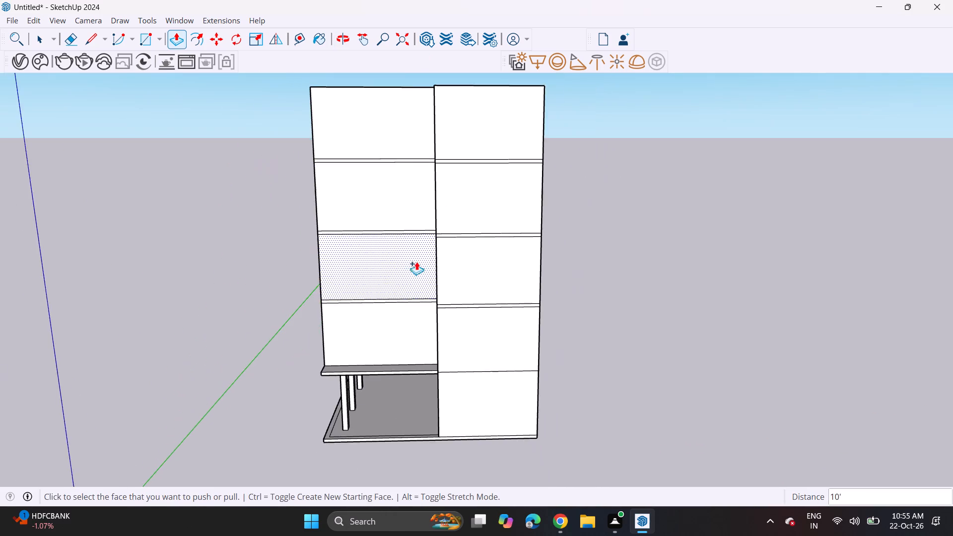
{"action": "middle_click_drag", "start_coordinate": [399, 286], "coordinate": [416, 261]}
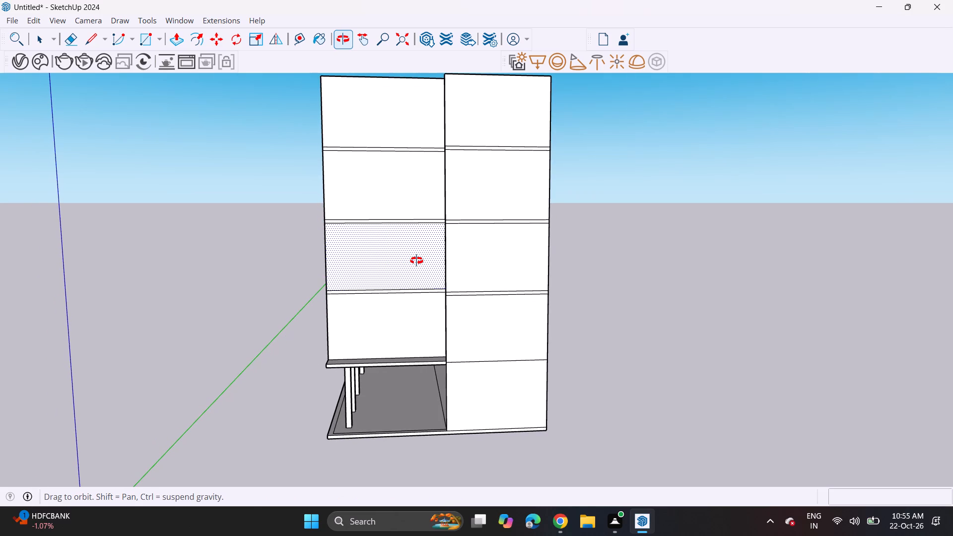
{"action": "middle_click_drag", "start_coordinate": [416, 261], "coordinate": [477, 264]}
{"action": "scroll", "coordinate": [447, 261], "scroll_direction": "up", "scroll_amount": 1}
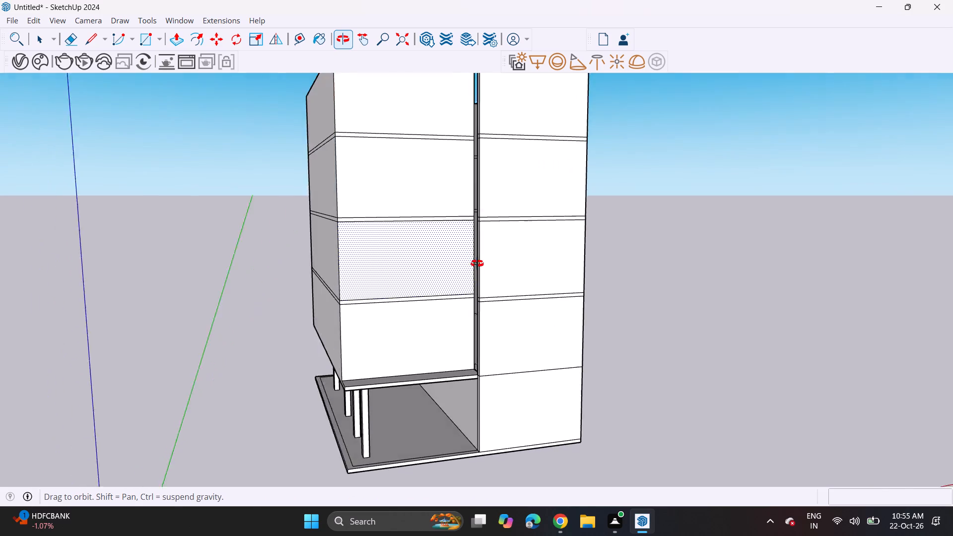
{"action": "middle_click_drag", "start_coordinate": [477, 264], "coordinate": [514, 281]}
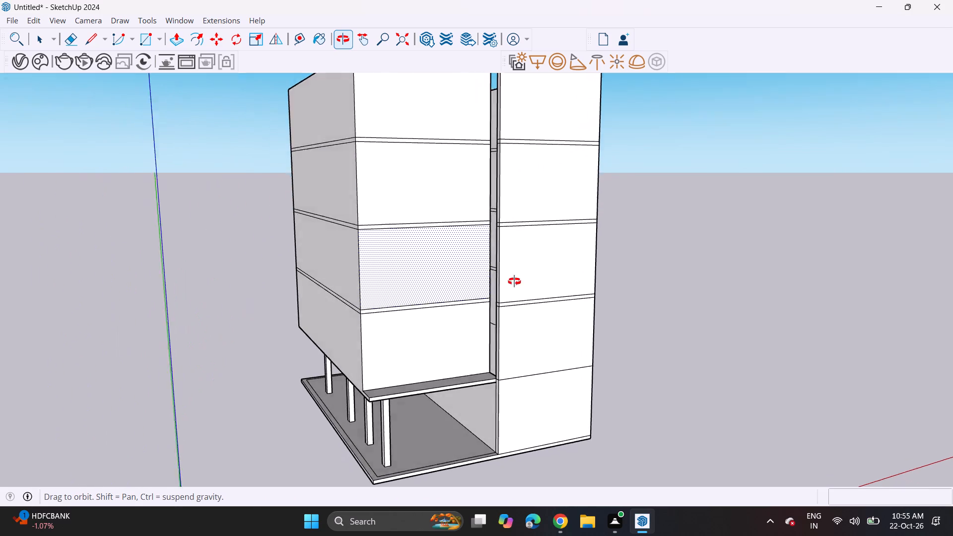
{"action": "middle_click_drag", "start_coordinate": [514, 281], "coordinate": [559, 293]}
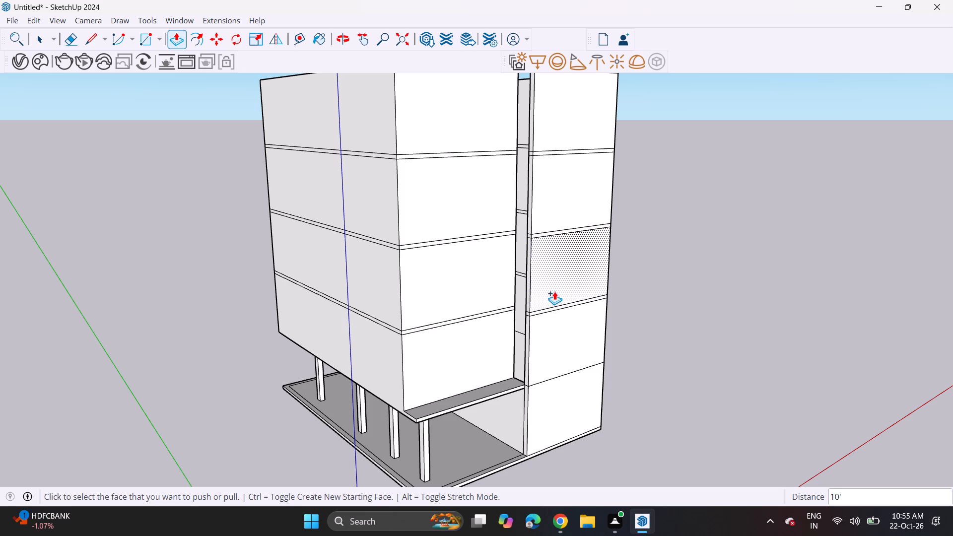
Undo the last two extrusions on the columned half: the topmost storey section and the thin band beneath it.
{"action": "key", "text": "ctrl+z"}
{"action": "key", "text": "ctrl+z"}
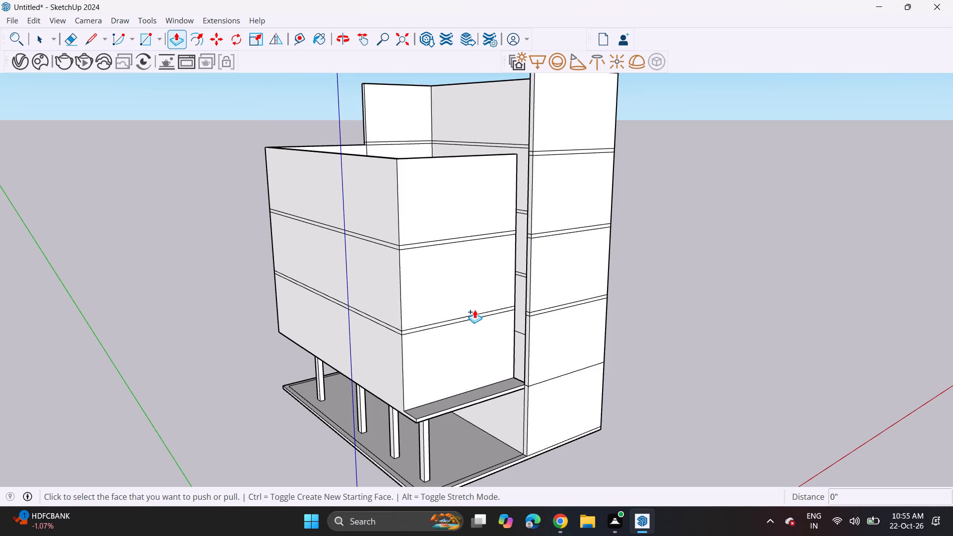
Undo the remaining storey and band extrusions on the columned half, back to its flat roof with the wall outline.
{"action": "key", "text": "ctrl+z"}
{"action": "key", "text": "ctrl+z"}
{"action": "key", "text": "ctrl+z"}
{"action": "key", "text": "ctrl+z"}
{"action": "key", "text": "ctrl+z"}
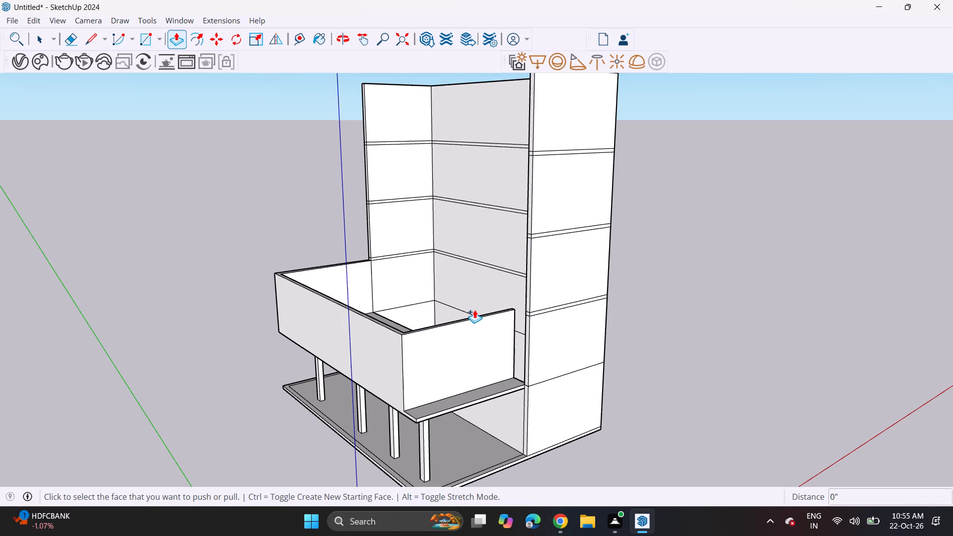
Draw two closely spaced parallel lines about 18' long across the columned half's roof, set farther back than the existing front wall lines.
{"action": "middle_click_drag", "start_coordinate": [470, 322], "coordinate": [386, 451]}
{"action": "scroll", "coordinate": [383, 442], "scroll_direction": "up", "scroll_amount": 5}
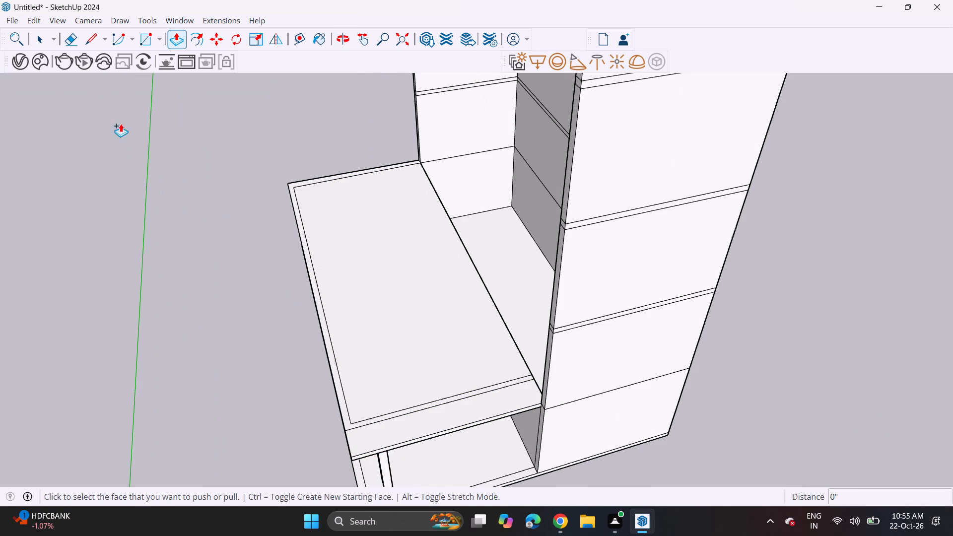
{"action": "left_click", "coordinate": [83, 44]}
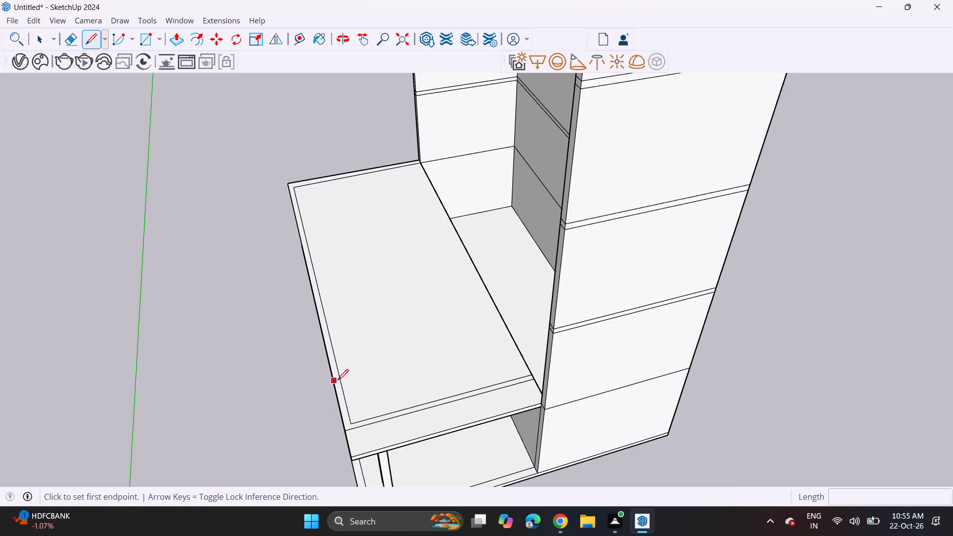
{"action": "scroll", "coordinate": [338, 380], "scroll_direction": "up", "scroll_amount": 4}
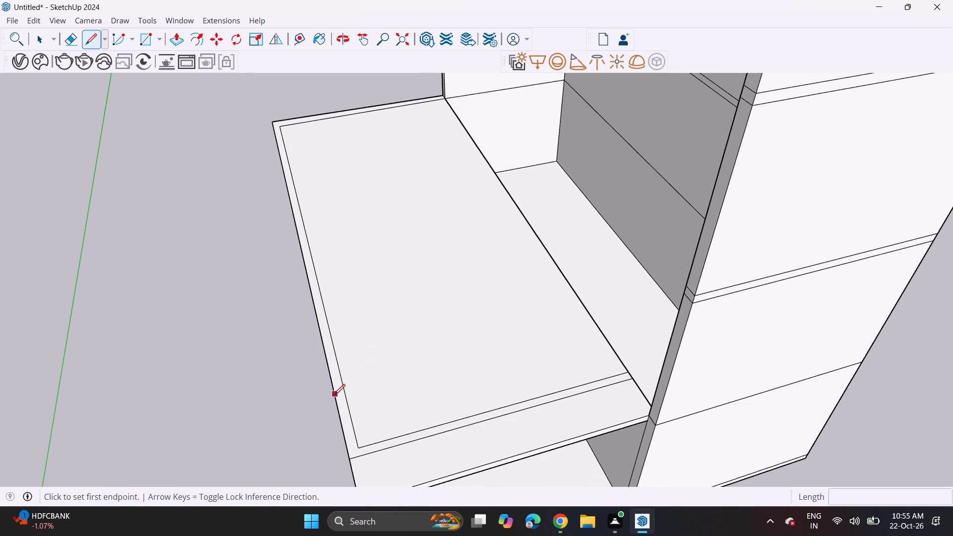
{"action": "left_click", "coordinate": [334, 395]}
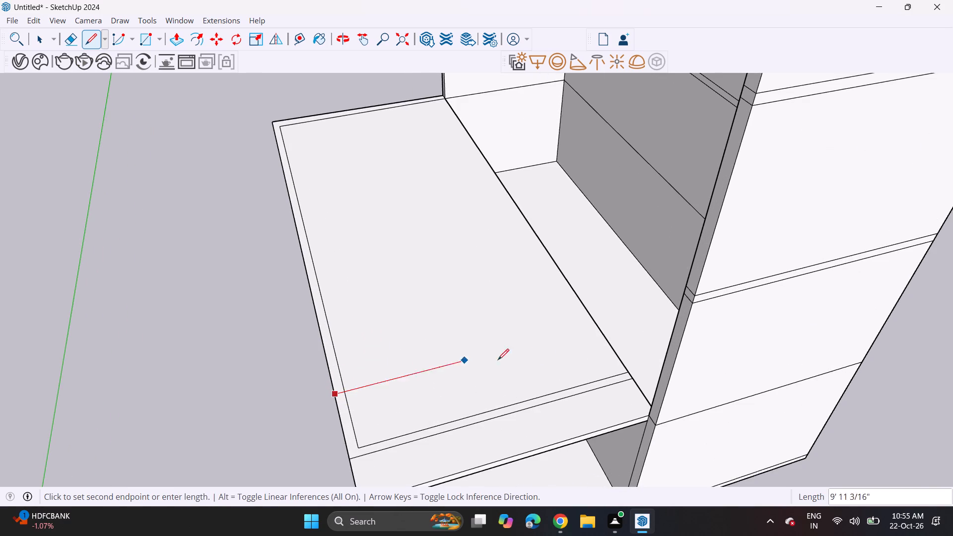
{"action": "left_click", "coordinate": [596, 325]}
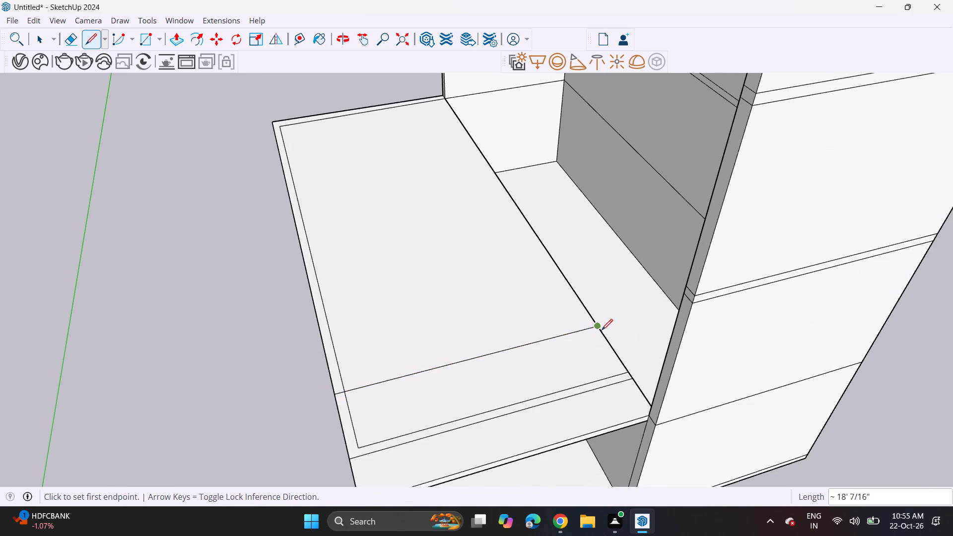
{"action": "scroll", "coordinate": [604, 333], "scroll_direction": "up", "scroll_amount": 5}
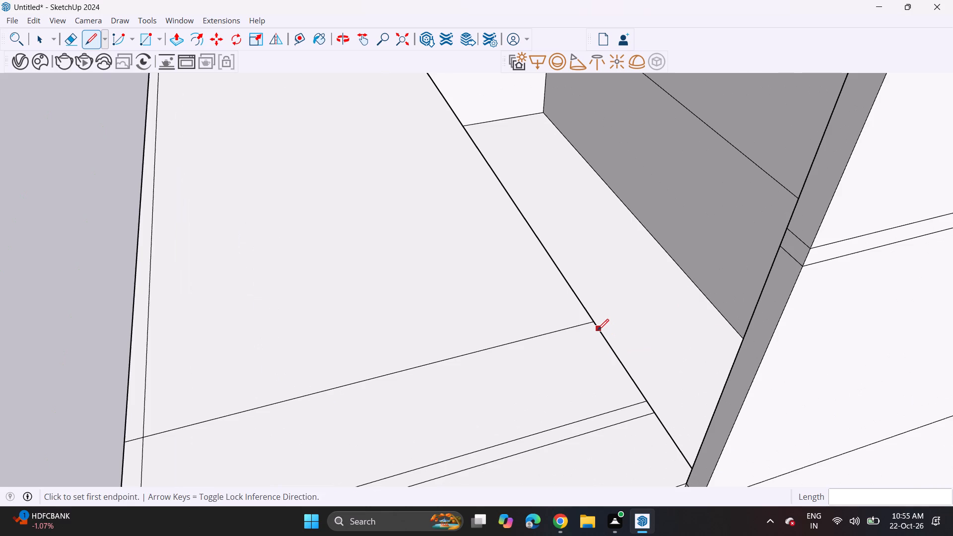
{"action": "left_click", "coordinate": [598, 330]}
{"action": "left_click", "coordinate": [126, 456]}
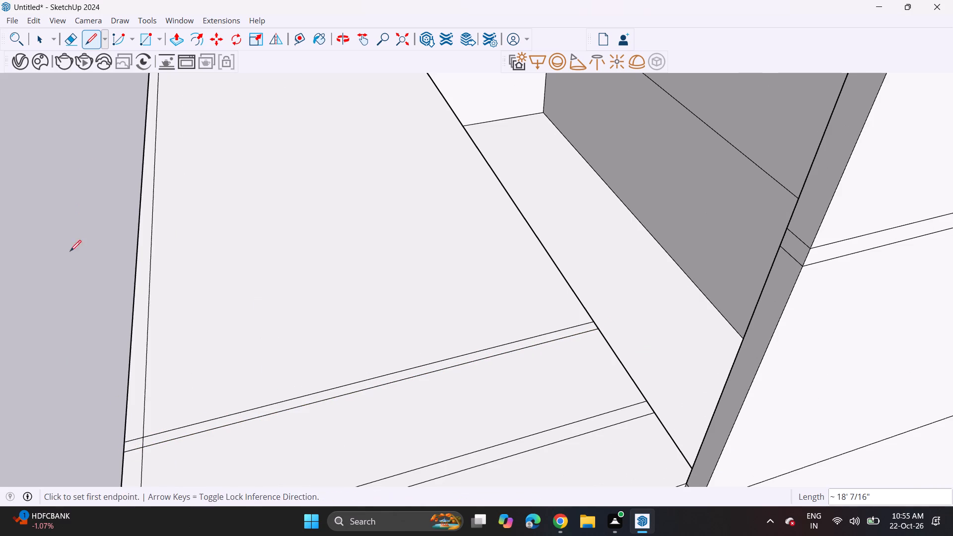
Erase the old front wall lines and leftover corner segments so the roof's wall outline turns along the two new lines.
{"action": "left_click", "coordinate": [80, 41]}
{"action": "scroll", "coordinate": [141, 412], "scroll_direction": "up", "scroll_amount": 5}
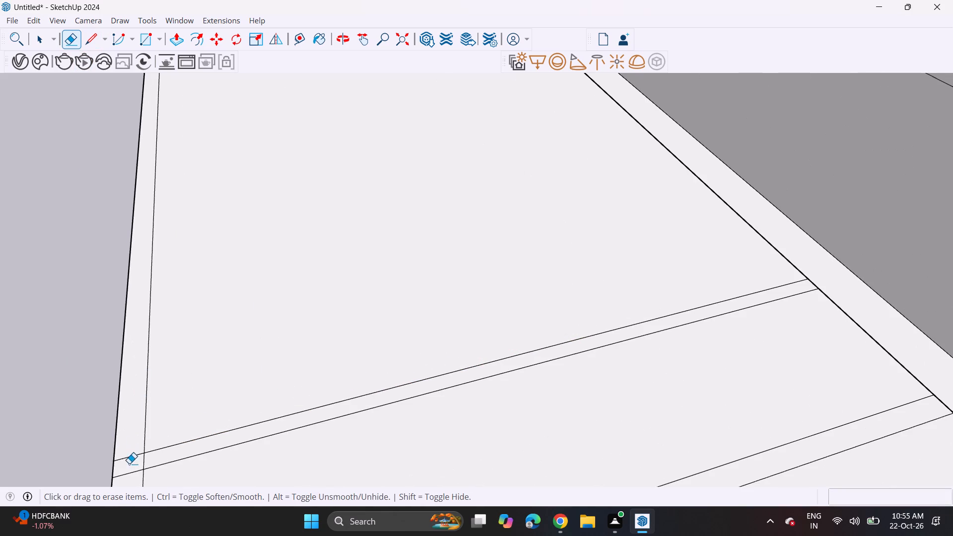
{"action": "left_click", "coordinate": [125, 456]}
{"action": "left_click", "coordinate": [146, 460]}
{"action": "scroll", "coordinate": [146, 460], "scroll_direction": "down", "scroll_amount": 10}
{"action": "middle_click_drag", "start_coordinate": [147, 458], "coordinate": [156, 422], "text": "shift"}
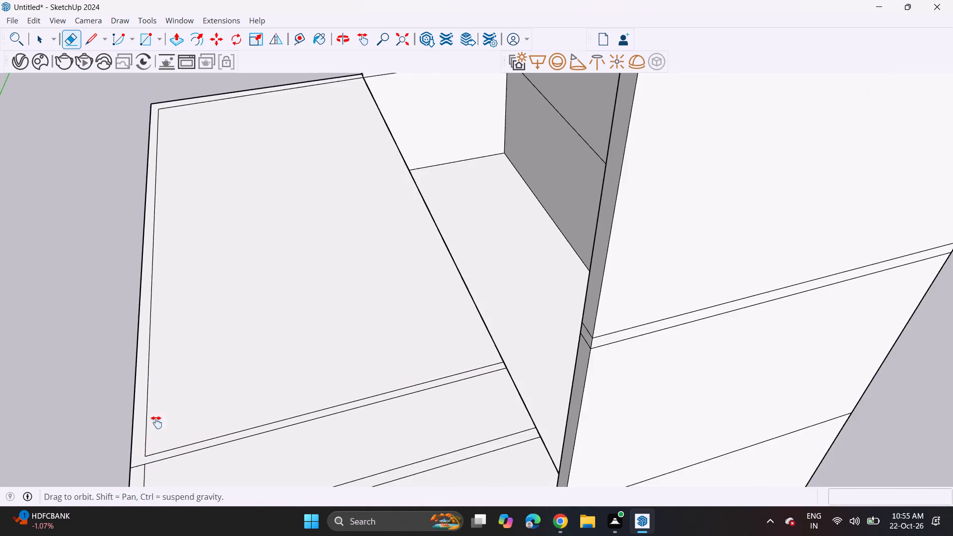
{"action": "scroll", "coordinate": [150, 449], "scroll_direction": "up", "scroll_amount": 1, "text": "shift"}
{"action": "middle_click_drag", "start_coordinate": [156, 422], "coordinate": [179, 304], "text": "shift"}
{"action": "left_click_drag", "start_coordinate": [186, 377], "coordinate": [176, 422]}
{"action": "left_click", "coordinate": [172, 385]}
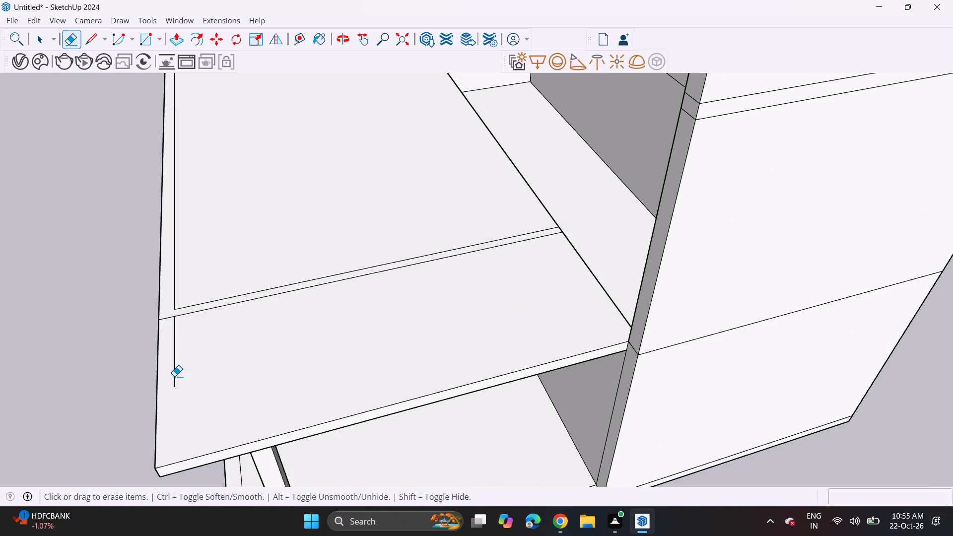
{"action": "left_click", "coordinate": [174, 376]}
Extrude the revised wall outline on the columned half's roof 10' up as the first storey's walls.
{"action": "scroll", "coordinate": [204, 301], "scroll_direction": "down", "scroll_amount": 5}
{"action": "middle_click_drag", "start_coordinate": [270, 299], "coordinate": [311, 401]}
{"action": "middle_click_drag", "start_coordinate": [312, 398], "coordinate": [296, 370]}
{"action": "left_click", "coordinate": [174, 36]}
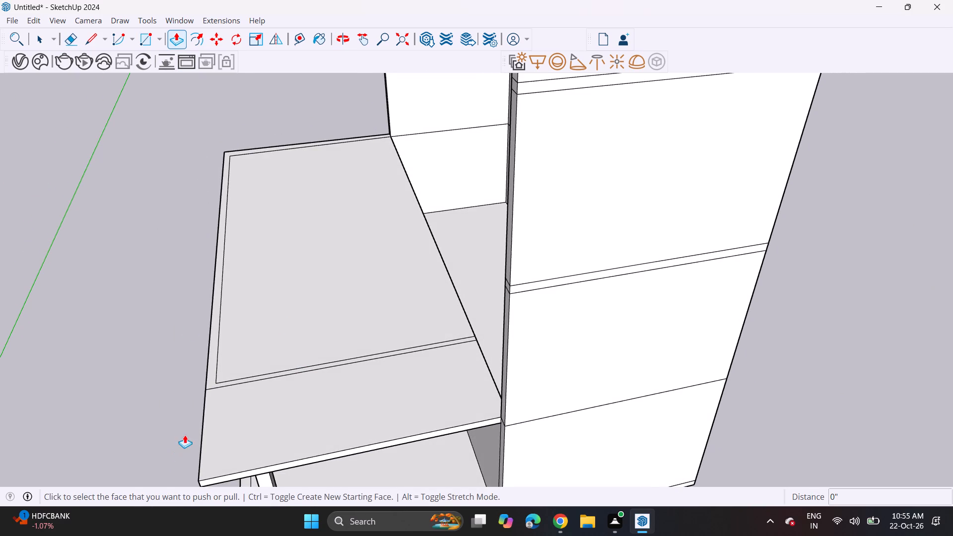
{"action": "left_click", "coordinate": [209, 373]}
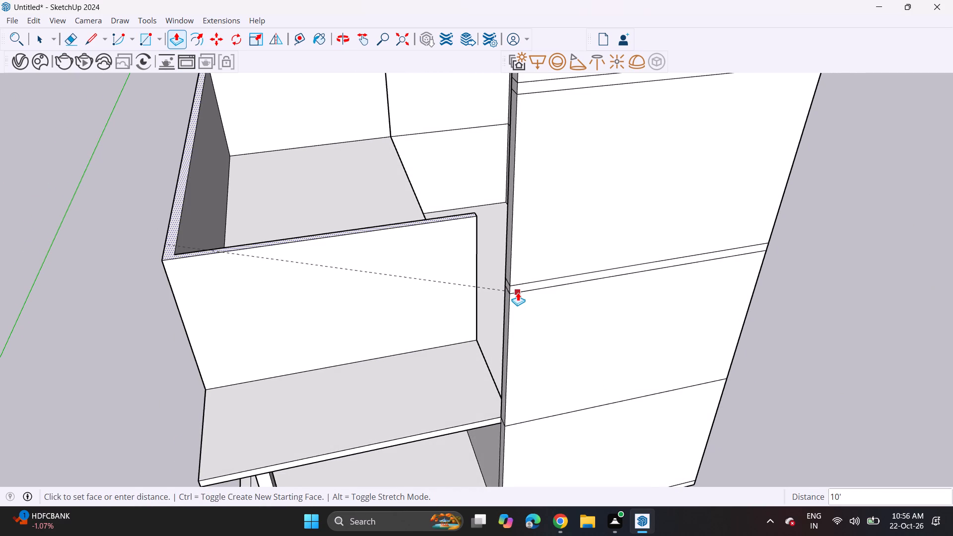
{"action": "left_click", "coordinate": [518, 292]}
Extrude the roof walls' top face 6" up to form their first thin band.
{"action": "left_click", "coordinate": [450, 218]}
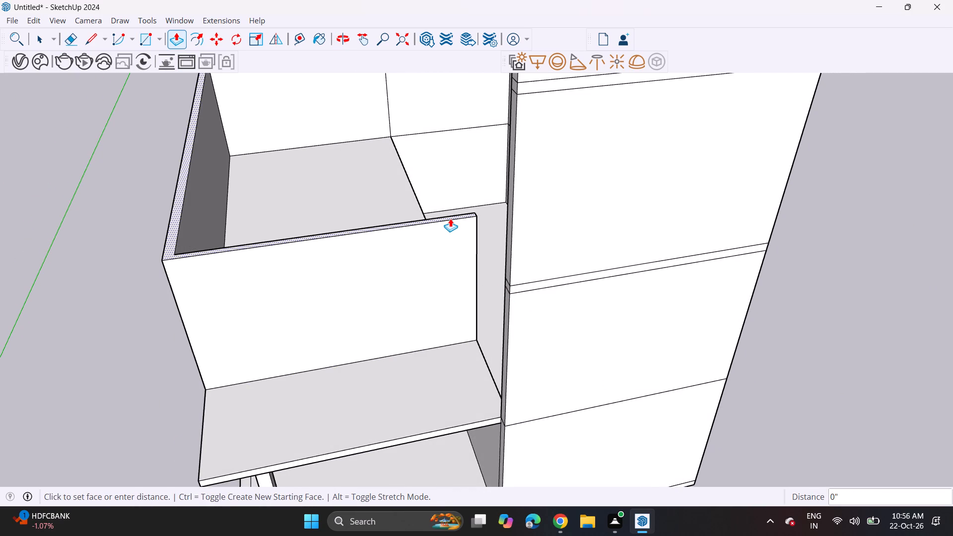
{"action": "left_click", "coordinate": [521, 281]}
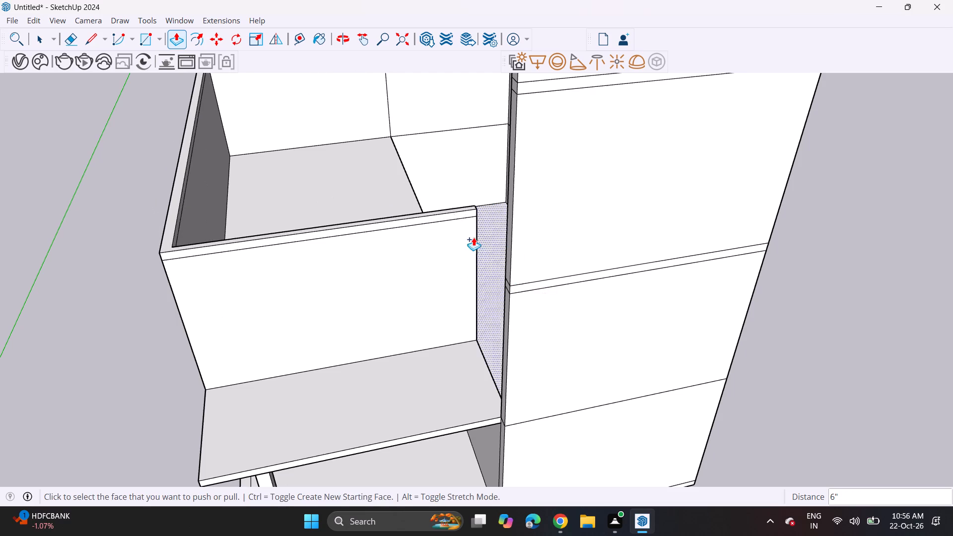
Extrude the roof walls' top face 10' up as a new second storey section above the first band.
{"action": "middle_click_drag", "start_coordinate": [442, 182], "coordinate": [476, 349], "text": "shift"}
{"action": "middle_click_drag", "start_coordinate": [476, 349], "coordinate": [436, 274]}
{"action": "scroll", "coordinate": [427, 248], "scroll_direction": "down", "scroll_amount": 5}
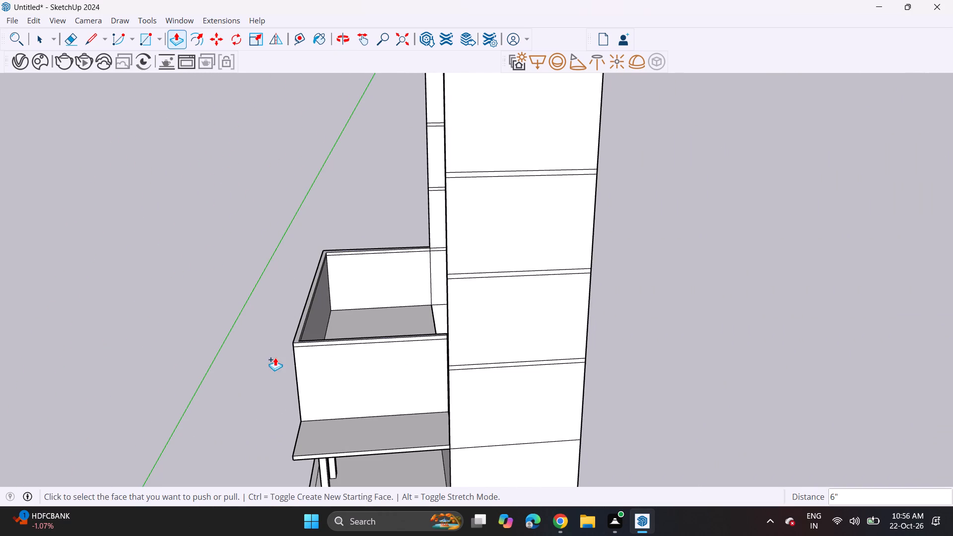
{"action": "left_click", "coordinate": [294, 340]}
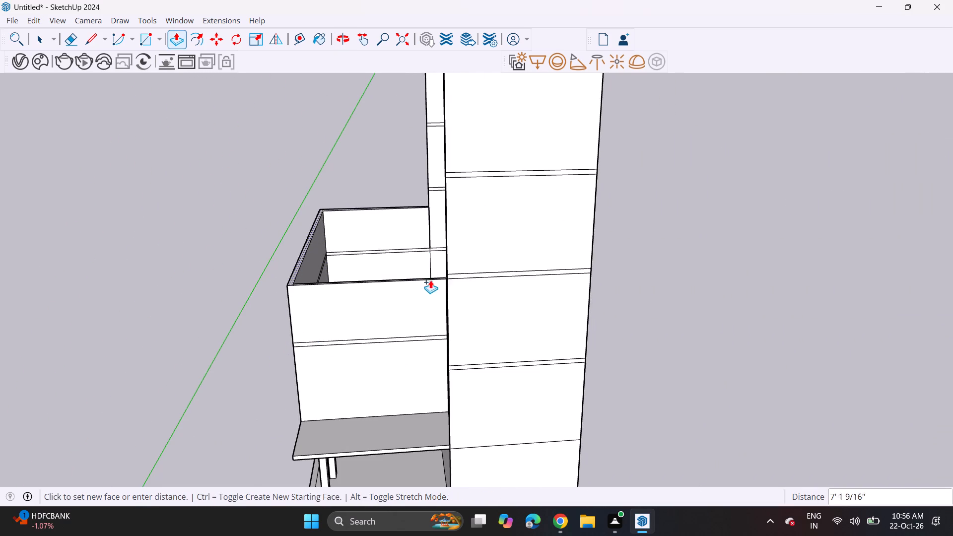
{"action": "left_click", "coordinate": [456, 280]}
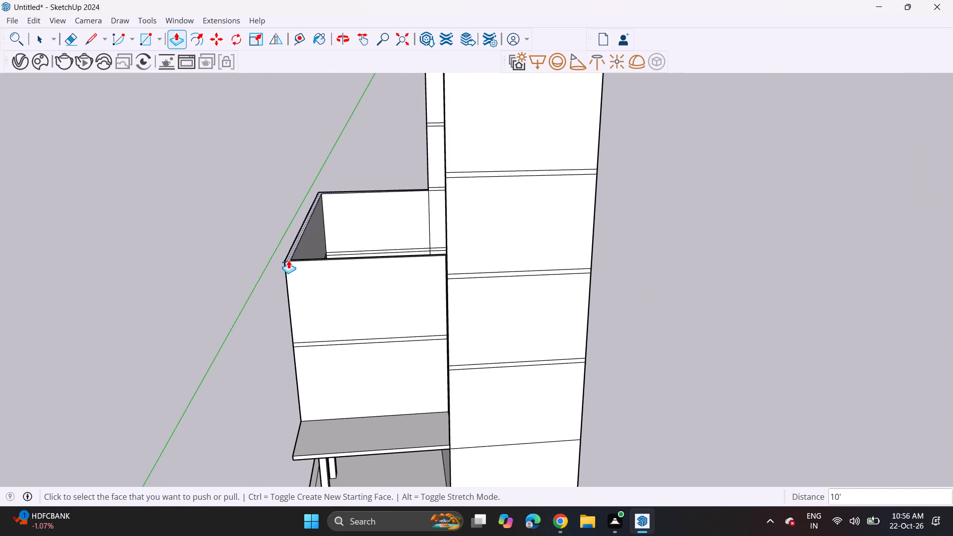
Extrude the roof walls' top face 6" up to form their second thin band.
{"action": "left_click", "coordinate": [288, 260]}
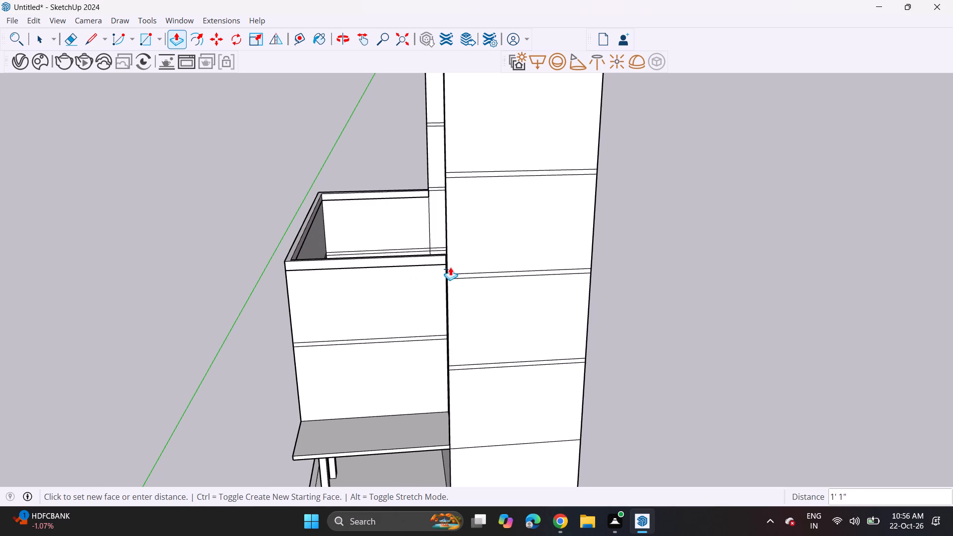
{"action": "left_click", "coordinate": [470, 273]}
Extrude the roof walls' top face 10' up as a new third storey section above the second band.
{"action": "scroll", "coordinate": [370, 218], "scroll_direction": "down", "scroll_amount": 4}
{"action": "middle_click_drag", "start_coordinate": [308, 230], "coordinate": [317, 272], "text": "shift"}
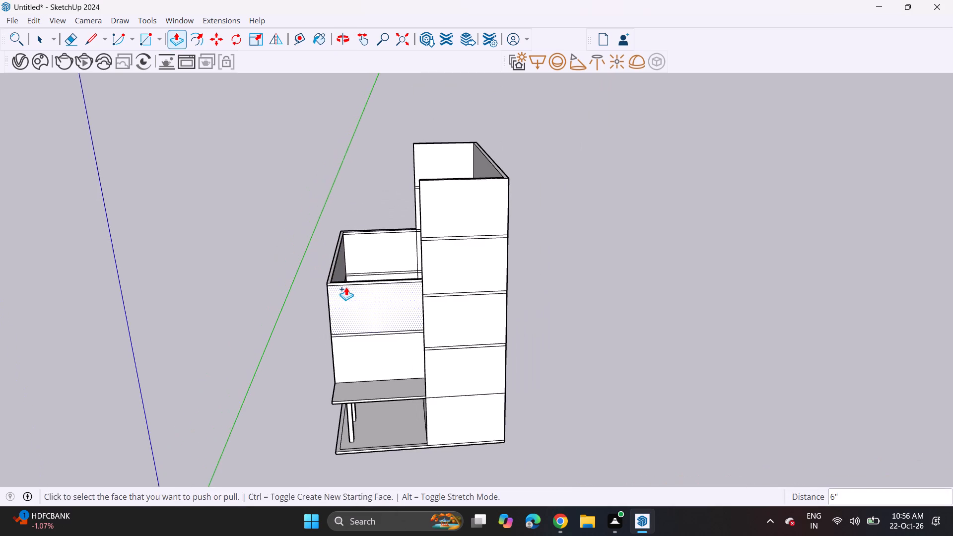
{"action": "middle_click_drag", "start_coordinate": [346, 287], "coordinate": [367, 345]}
{"action": "scroll", "coordinate": [346, 307], "scroll_direction": "up", "scroll_amount": 5}
{"action": "left_click", "coordinate": [328, 307]}
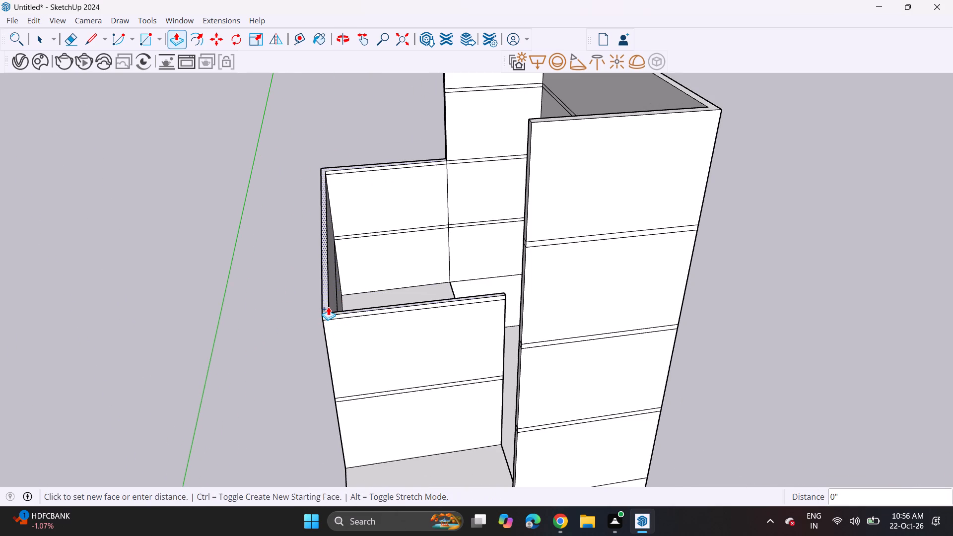
{"action": "left_click", "coordinate": [554, 245]}
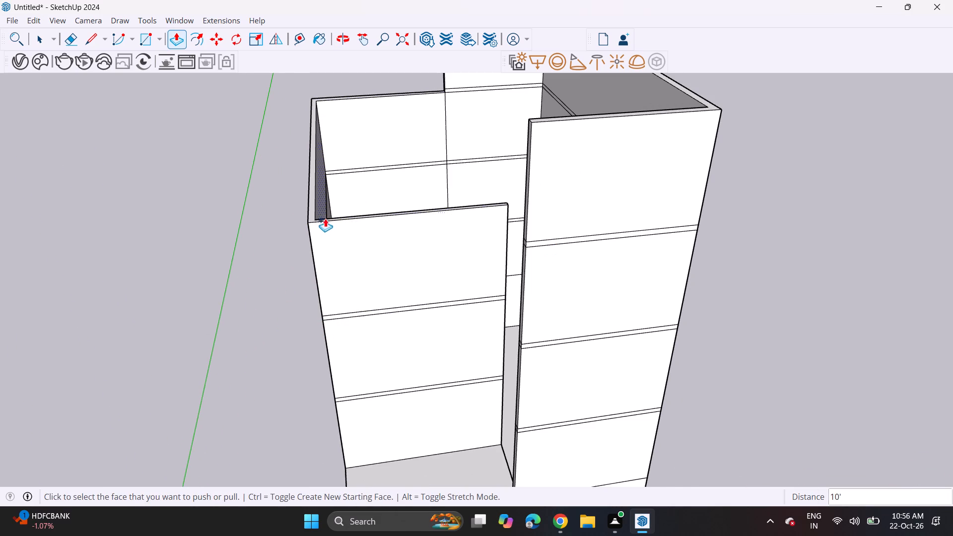
Extrude the roof walls' top face 6" up to form their third thin band.
{"action": "left_click", "coordinate": [315, 215]}
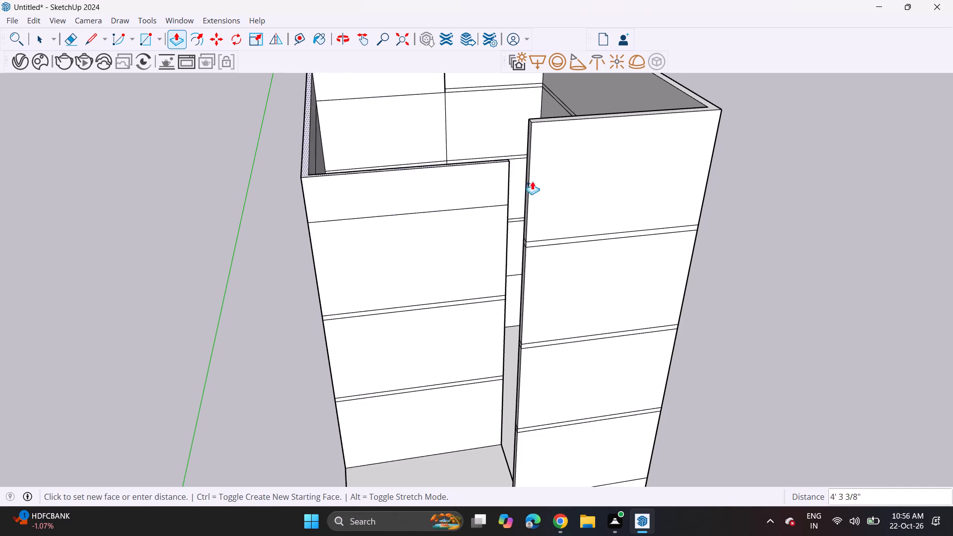
{"action": "left_click", "coordinate": [542, 243]}
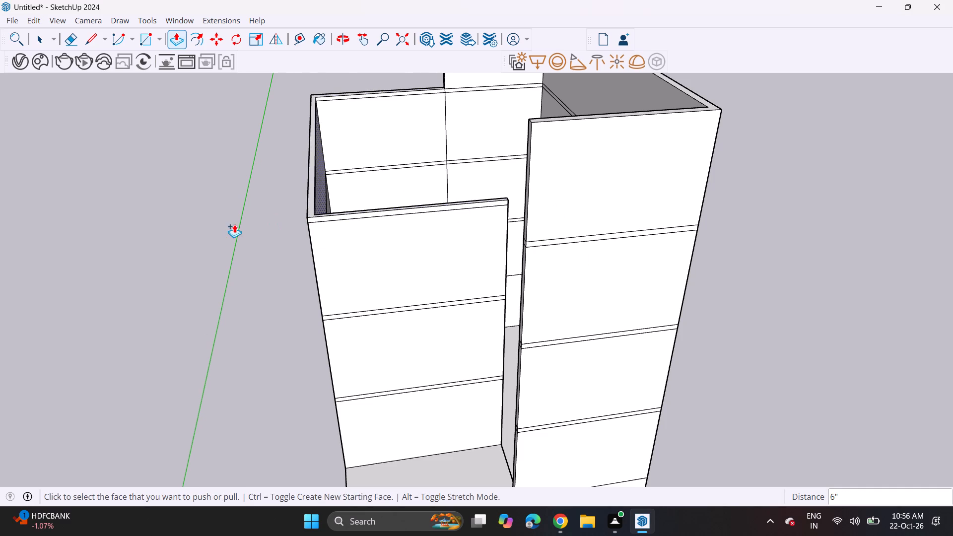
Extrude the roof walls' top face 10' up as a new fourth storey section, level with the top of the adjacent walls.
{"action": "left_click", "coordinate": [309, 201]}
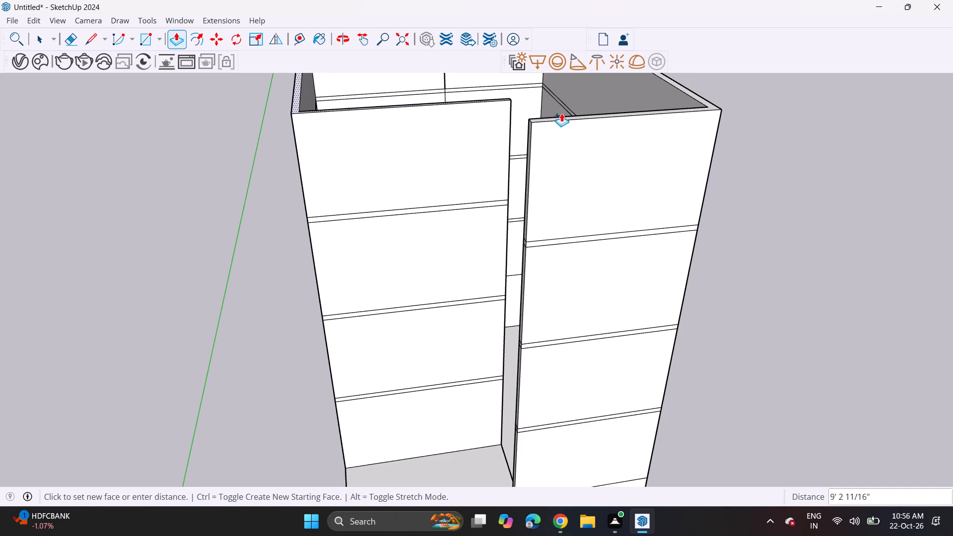
{"action": "left_click", "coordinate": [554, 122]}
Examine the front of both halves and their open tops, comparing the wall heights and band alignment.
{"action": "middle_click_drag", "start_coordinate": [581, 227], "coordinate": [558, 161]}
{"action": "scroll", "coordinate": [558, 161], "scroll_direction": "up", "scroll_amount": 1}
{"action": "scroll", "coordinate": [524, 168], "scroll_direction": "down", "scroll_amount": 6}
{"action": "middle_click_drag", "start_coordinate": [544, 274], "coordinate": [511, 232]}
{"action": "scroll", "coordinate": [527, 259], "scroll_direction": "up", "scroll_amount": 1}
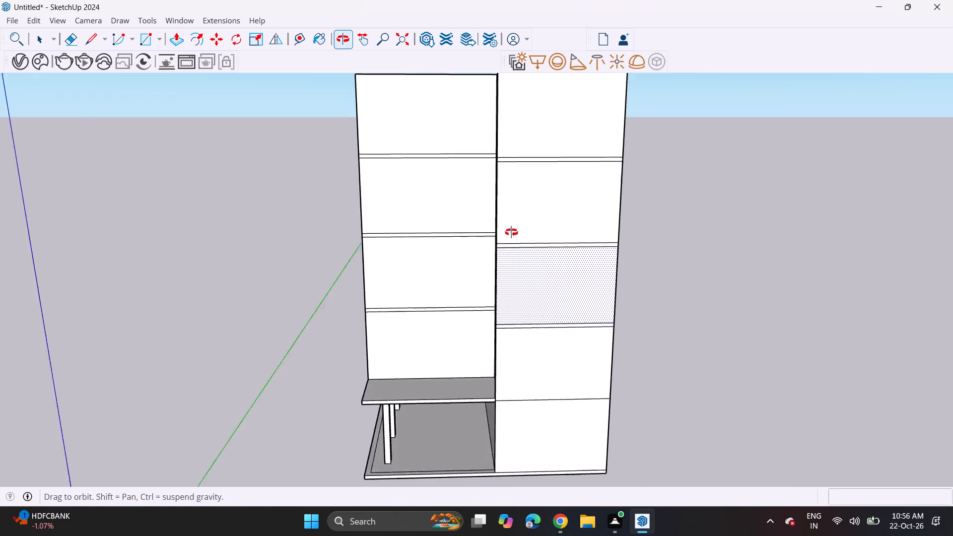
{"action": "middle_click_drag", "start_coordinate": [511, 232], "coordinate": [493, 183]}
{"action": "scroll", "coordinate": [466, 207], "scroll_direction": "down", "scroll_amount": 4}
{"action": "middle_click_drag", "start_coordinate": [458, 233], "coordinate": [490, 283]}
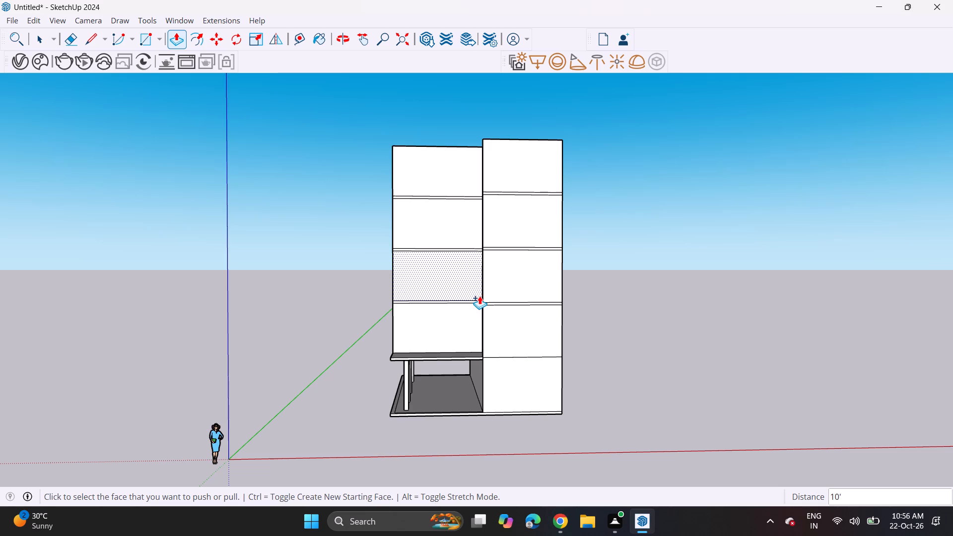
{"action": "middle_click_drag", "start_coordinate": [476, 115], "coordinate": [467, 161]}
{"action": "middle_click_drag", "start_coordinate": [467, 162], "coordinate": [460, 264]}
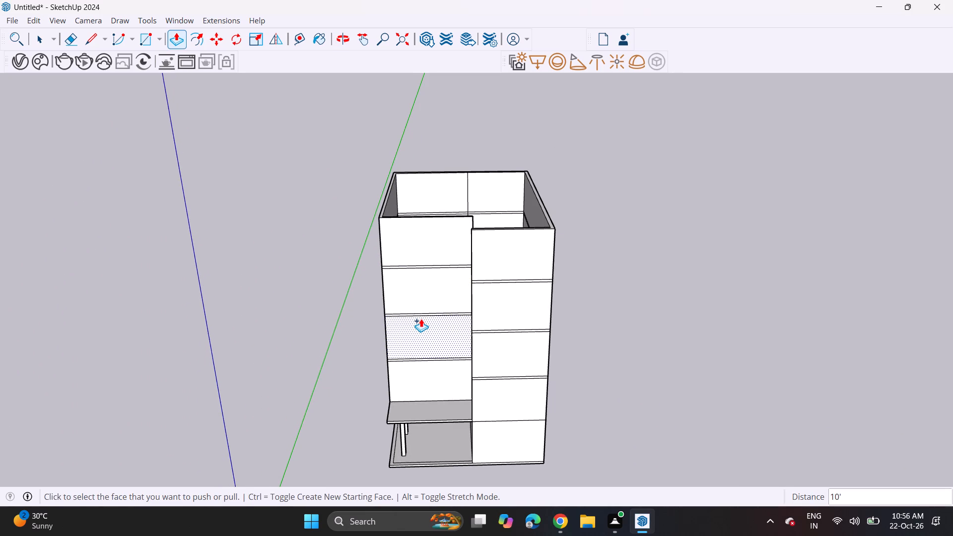
Extrude the front face of the columned half's lowest band about 8' outward as a projecting slab, flush with the walled half's front.
{"action": "scroll", "coordinate": [420, 319], "scroll_direction": "down", "scroll_amount": 3}
{"action": "middle_click_drag", "start_coordinate": [416, 308], "coordinate": [395, 204], "text": "shift"}
{"action": "middle_click_drag", "start_coordinate": [345, 296], "coordinate": [558, 277]}
{"action": "scroll", "coordinate": [394, 268], "scroll_direction": "up", "scroll_amount": 6}
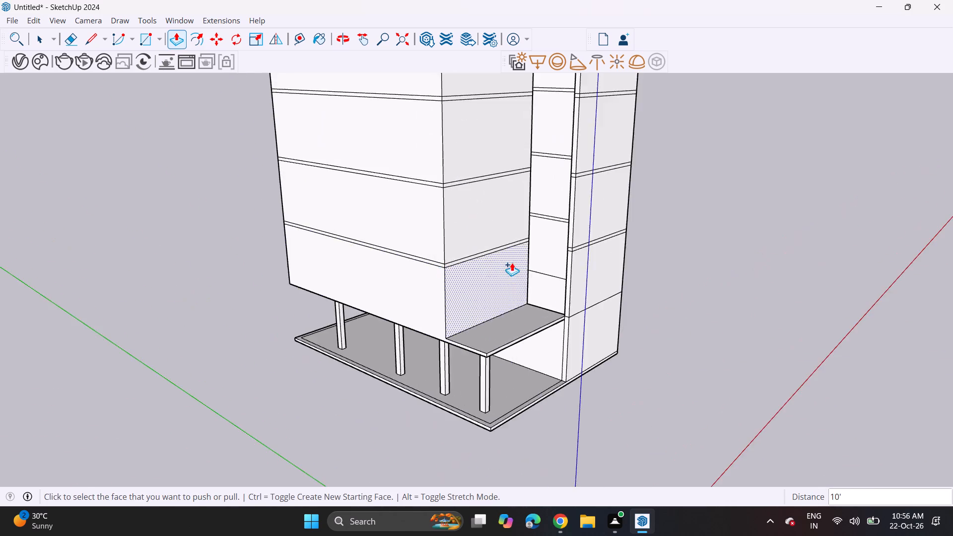
{"action": "scroll", "coordinate": [512, 263], "scroll_direction": "up", "scroll_amount": 4}
{"action": "left_click", "coordinate": [484, 243]}
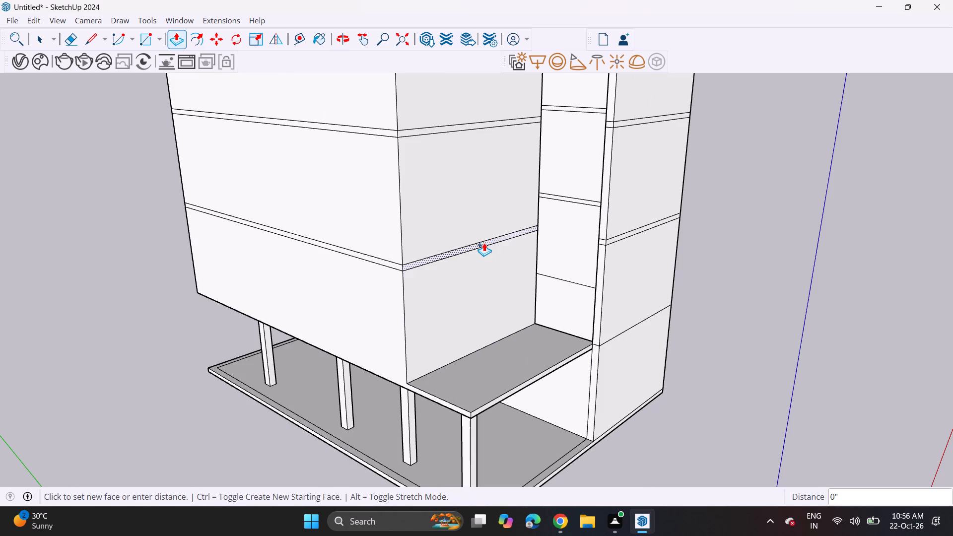
{"action": "left_click", "coordinate": [607, 235]}
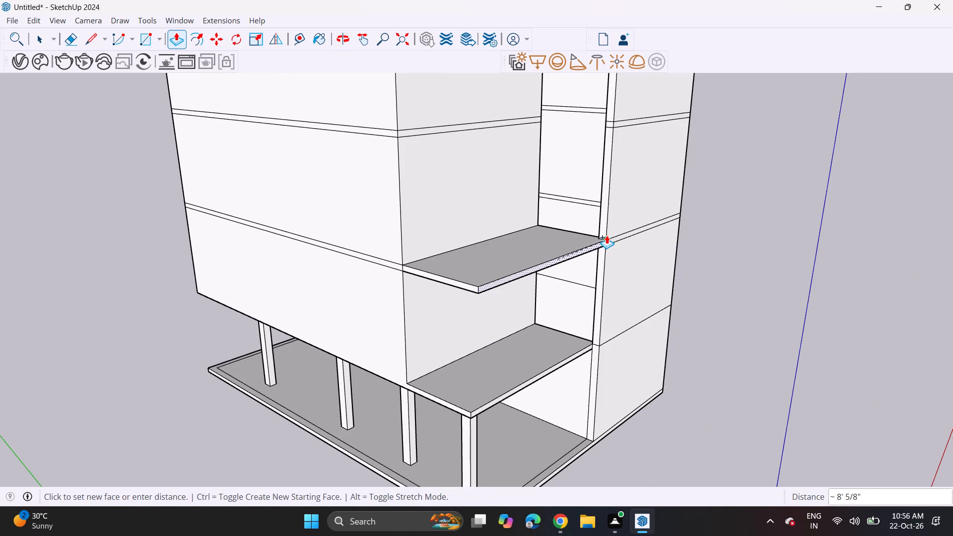
Extrude the front faces of the columned half's second and third bands outward by the same distance as the lowest slab.
{"action": "double_click", "coordinate": [479, 126]}
{"action": "scroll", "coordinate": [474, 127], "scroll_direction": "down", "scroll_amount": 4}
{"action": "middle_click_drag", "start_coordinate": [475, 127], "coordinate": [483, 248]}
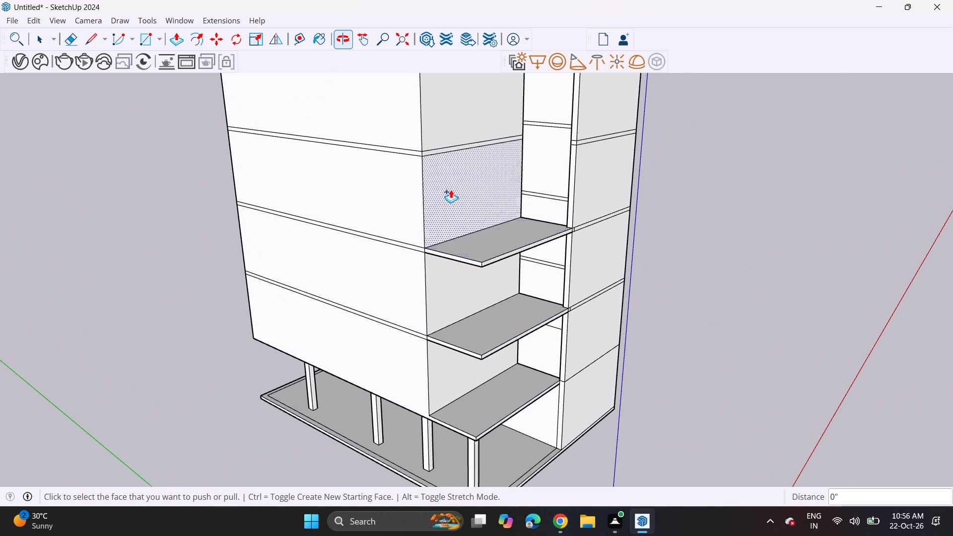
{"action": "double_click", "coordinate": [440, 152]}
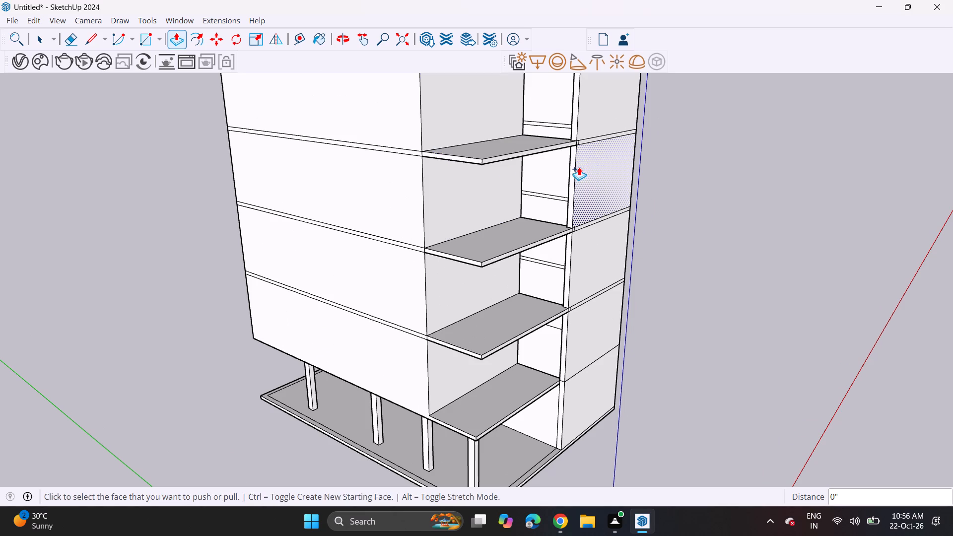
Examine the projecting slabs and their alignment with the adjacent walled half from the front.
{"action": "middle_click_drag", "start_coordinate": [579, 167], "coordinate": [502, 155]}
{"action": "scroll", "coordinate": [482, 155], "scroll_direction": "down", "scroll_amount": 6}
{"action": "middle_click_drag", "start_coordinate": [478, 190], "coordinate": [338, 147]}
{"action": "middle_click_drag", "start_coordinate": [435, 194], "coordinate": [318, 210]}
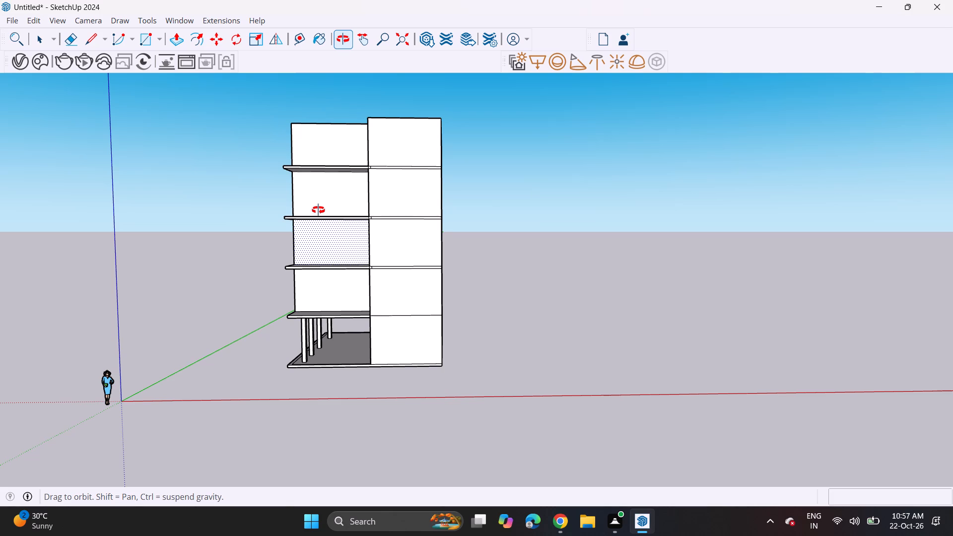
{"action": "middle_click_drag", "start_coordinate": [318, 210], "coordinate": [320, 210]}
{"action": "middle_click", "coordinate": [320, 211]}
{"action": "scroll", "coordinate": [338, 255], "scroll_direction": "up", "scroll_amount": 4}
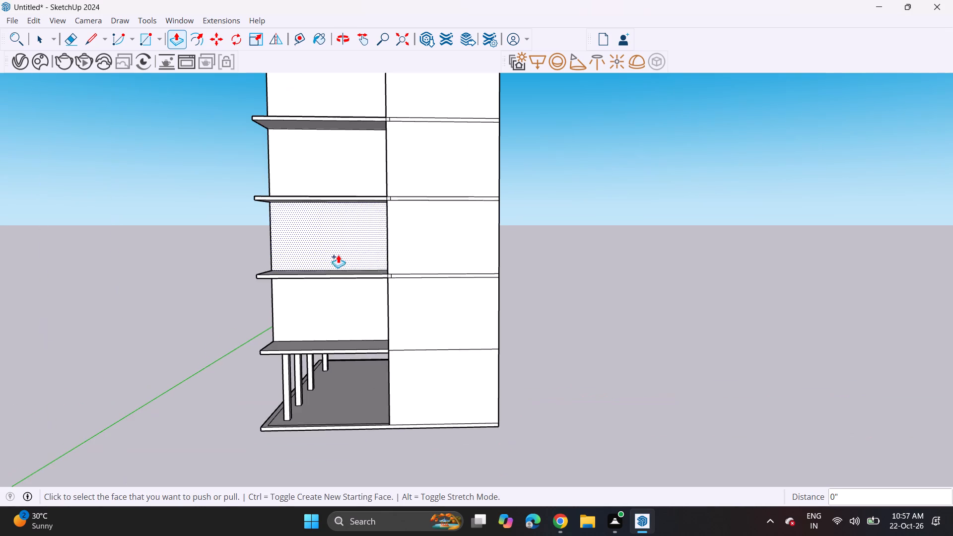
Draw a line about 8' long across the second slab's underside, from the wall to the front edge, marking a narrow strip at its outer end.
{"action": "middle_click_drag", "start_coordinate": [294, 305], "coordinate": [325, 232]}
{"action": "scroll", "coordinate": [322, 231], "scroll_direction": "up", "scroll_amount": 5}
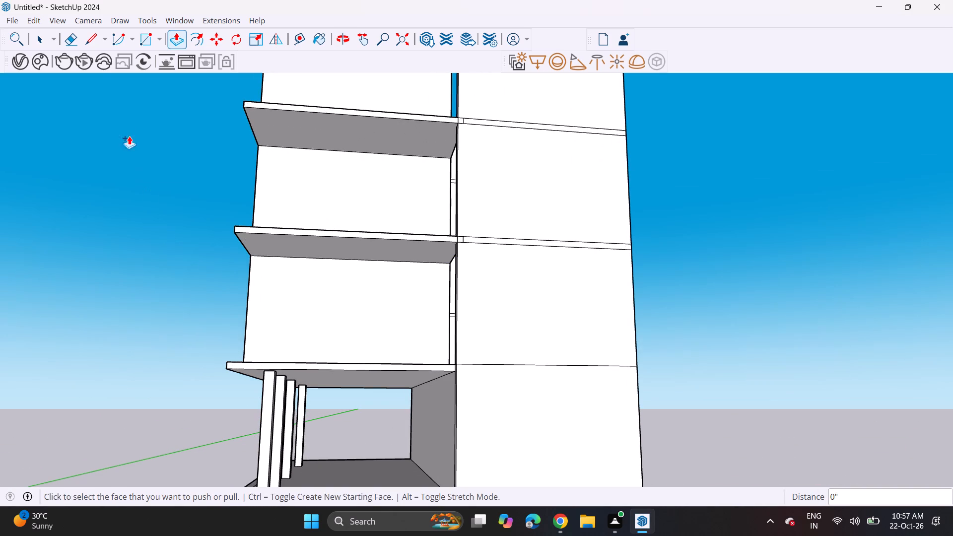
{"action": "left_click", "coordinate": [90, 35]}
{"action": "scroll", "coordinate": [217, 228], "scroll_direction": "up", "scroll_amount": 4}
{"action": "scroll", "coordinate": [264, 256], "scroll_direction": "up", "scroll_amount": 4}
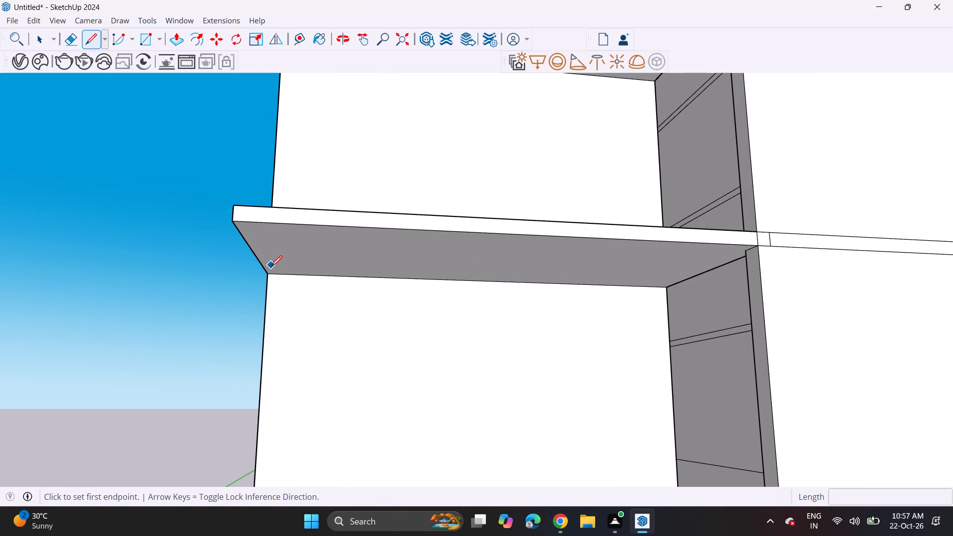
{"action": "left_click", "coordinate": [276, 275]}
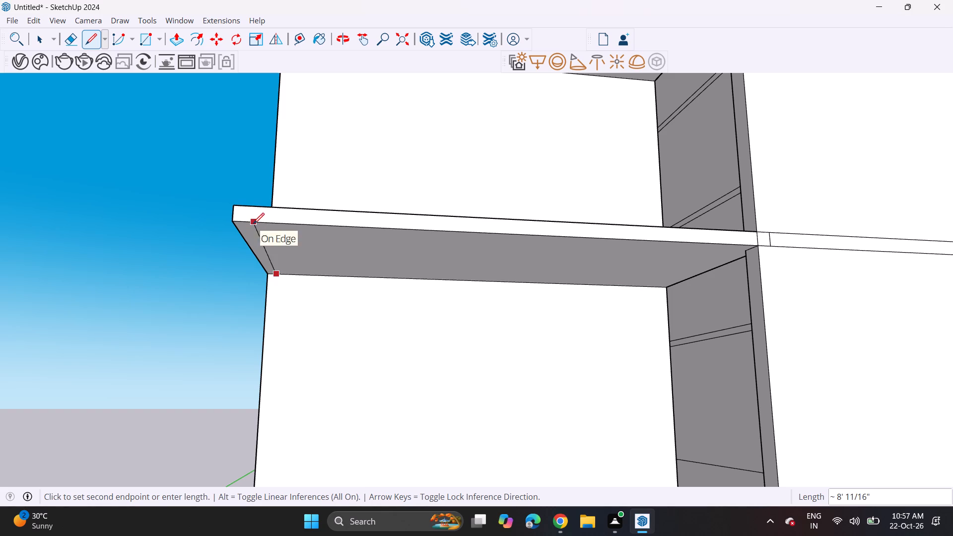
{"action": "left_click", "coordinate": [248, 222]}
Extrude the narrow strip downward about 10' to the lowest slab, forming an end wall that closes the balcony's outer side.
{"action": "scroll", "coordinate": [248, 222], "scroll_direction": "down", "scroll_amount": 4}
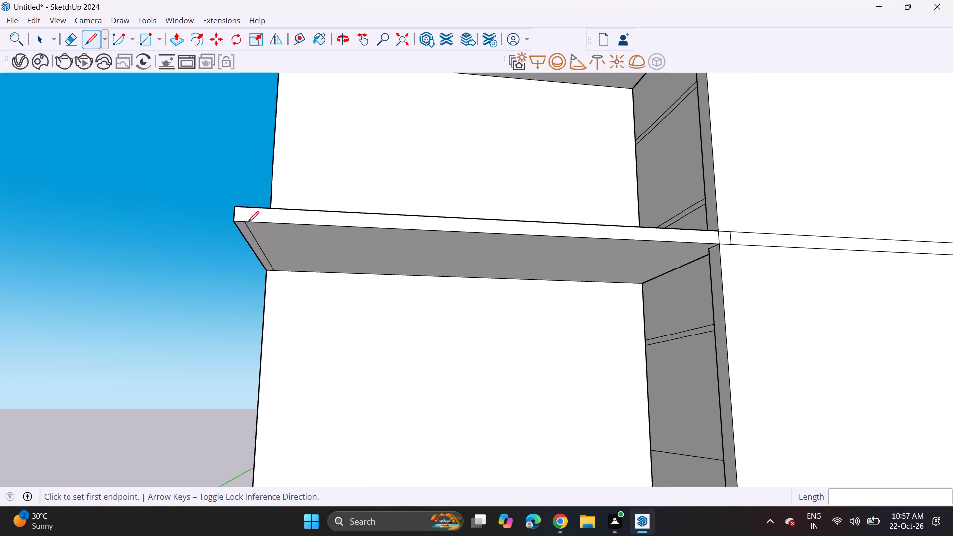
{"action": "scroll", "coordinate": [248, 222], "scroll_direction": "down", "scroll_amount": 5}
{"action": "middle_click_drag", "start_coordinate": [248, 222], "coordinate": [249, 256]}
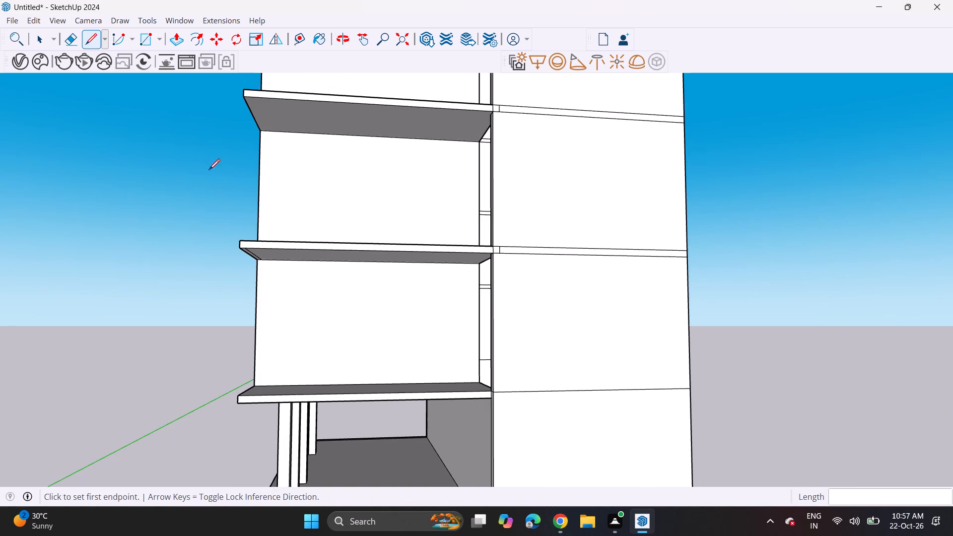
{"action": "left_click", "coordinate": [175, 35]}
{"action": "scroll", "coordinate": [256, 275], "scroll_direction": "up", "scroll_amount": 5}
{"action": "scroll", "coordinate": [245, 235], "scroll_direction": "up", "scroll_amount": 4}
{"action": "left_click", "coordinate": [244, 236]}
{"action": "scroll", "coordinate": [236, 315], "scroll_direction": "down", "scroll_amount": 5}
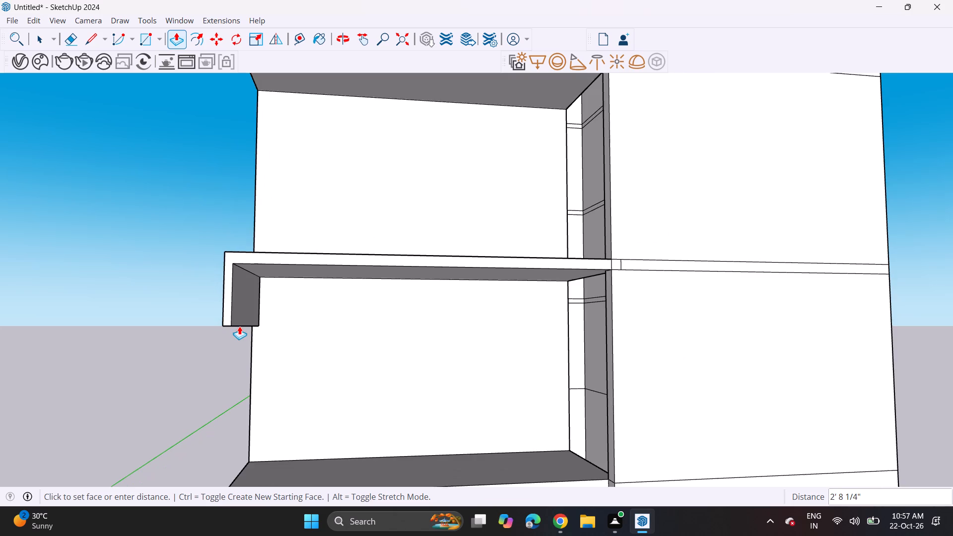
{"action": "scroll", "coordinate": [239, 326], "scroll_direction": "down", "scroll_amount": 4}
{"action": "middle_click_drag", "start_coordinate": [239, 326], "coordinate": [266, 251]}
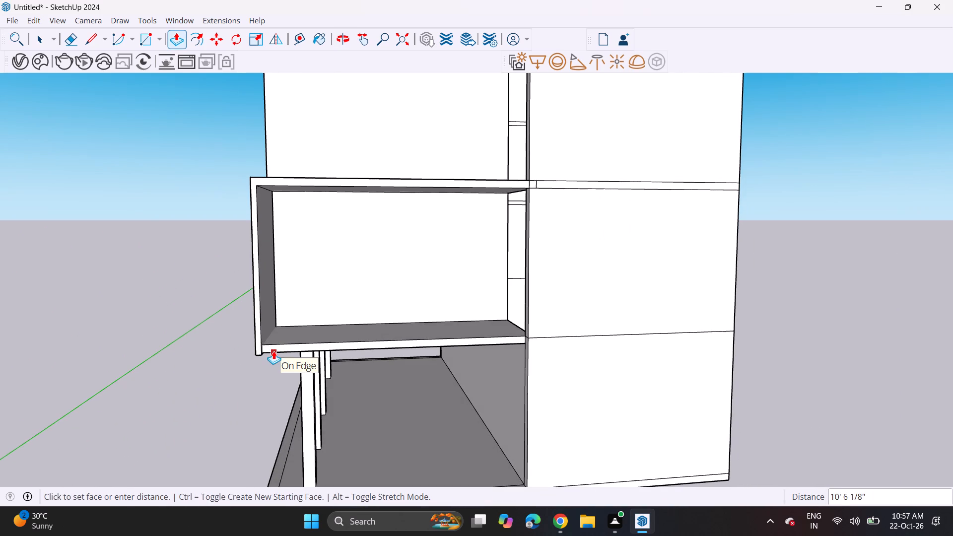
{"action": "left_click", "coordinate": [273, 351]}
{"action": "scroll", "coordinate": [270, 343], "scroll_direction": "up", "scroll_amount": 5}
{"action": "left_click", "coordinate": [262, 350]}
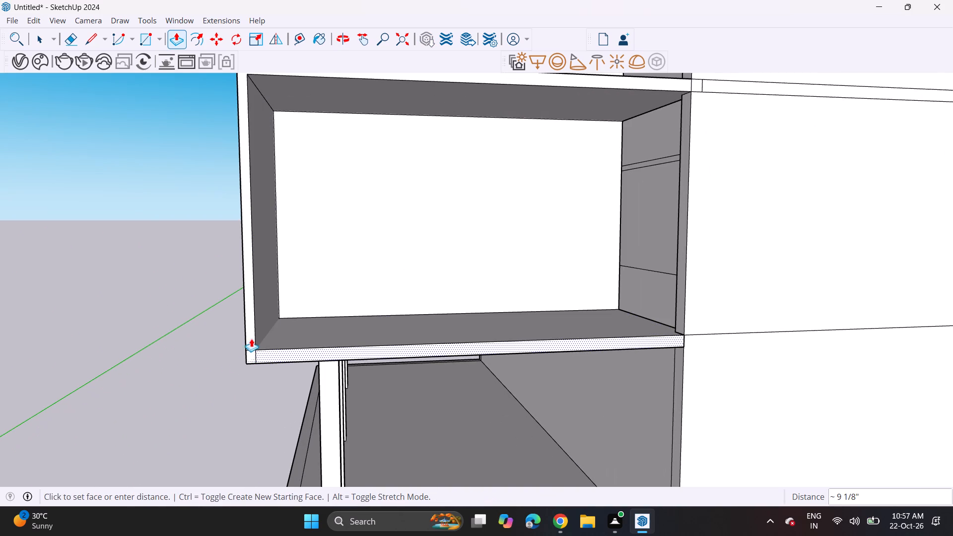
{"action": "left_click", "coordinate": [252, 338]}
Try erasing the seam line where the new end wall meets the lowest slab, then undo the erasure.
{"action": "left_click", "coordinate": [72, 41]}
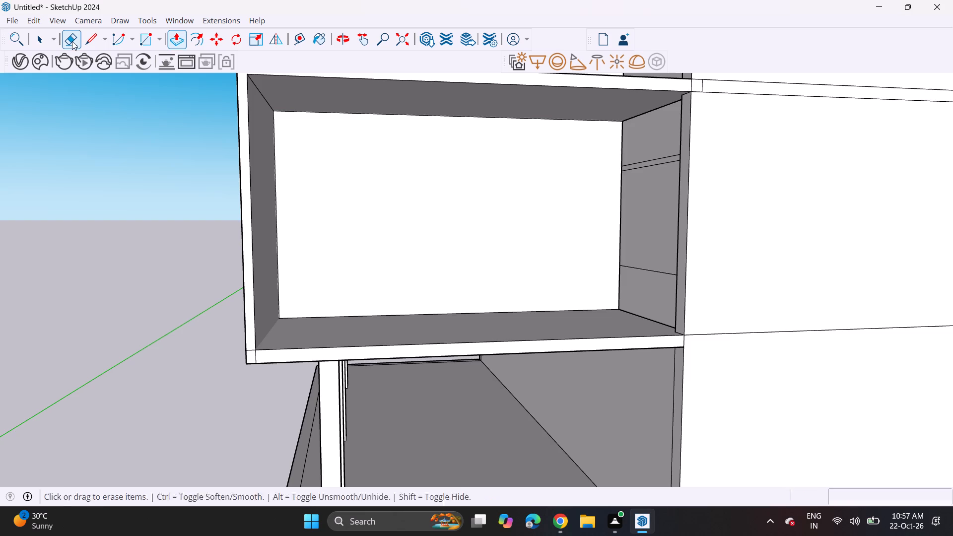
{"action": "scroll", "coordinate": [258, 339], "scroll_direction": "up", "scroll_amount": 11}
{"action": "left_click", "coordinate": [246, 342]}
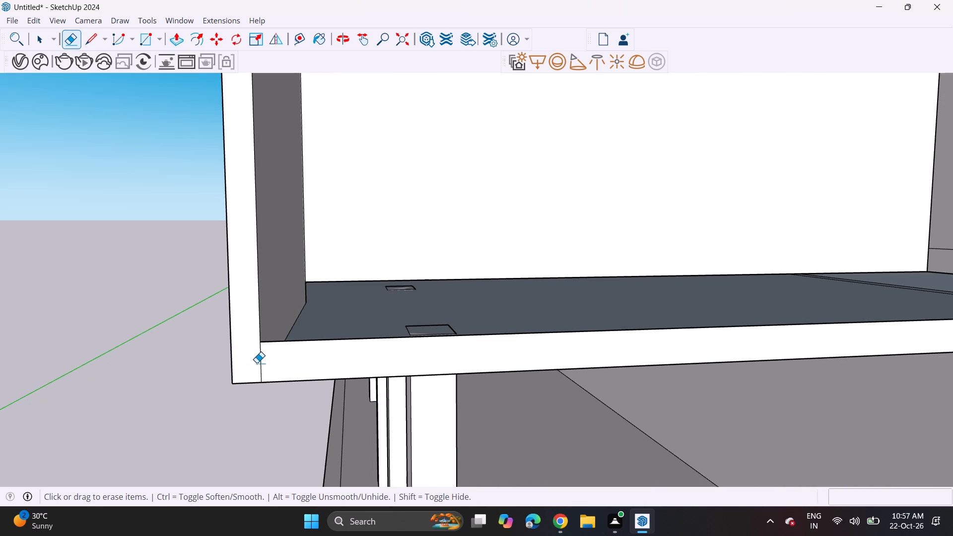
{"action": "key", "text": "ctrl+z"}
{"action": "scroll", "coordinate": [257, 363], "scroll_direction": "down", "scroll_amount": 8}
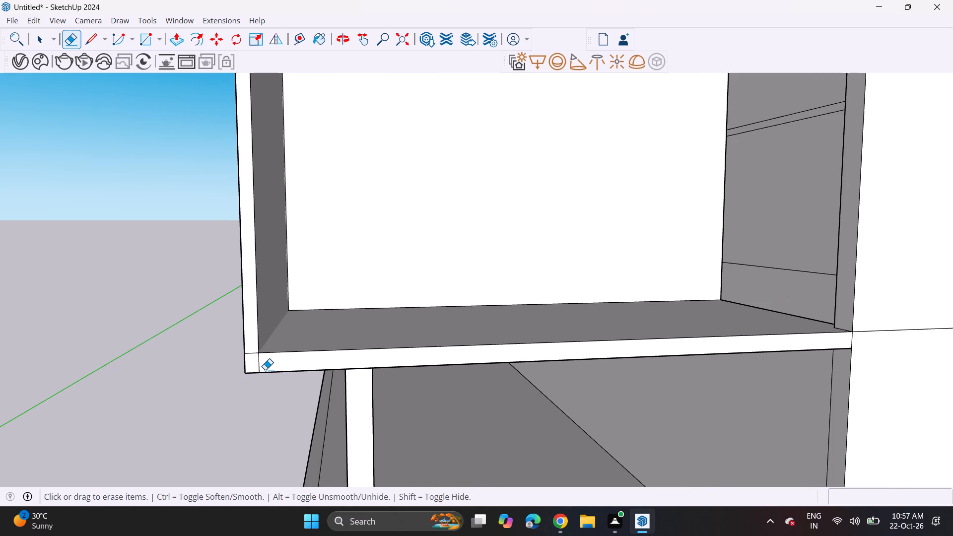
Examine the new balcony end wall, the slabs above it and the walled half from the front and the side.
{"action": "scroll", "coordinate": [278, 363], "scroll_direction": "down", "scroll_amount": 4}
{"action": "scroll", "coordinate": [273, 272], "scroll_direction": "down", "scroll_amount": 9}
{"action": "middle_click_drag", "start_coordinate": [292, 246], "coordinate": [293, 300]}
{"action": "middle_click", "coordinate": [292, 246]}
{"action": "middle_click_drag", "start_coordinate": [442, 240], "coordinate": [444, 299]}
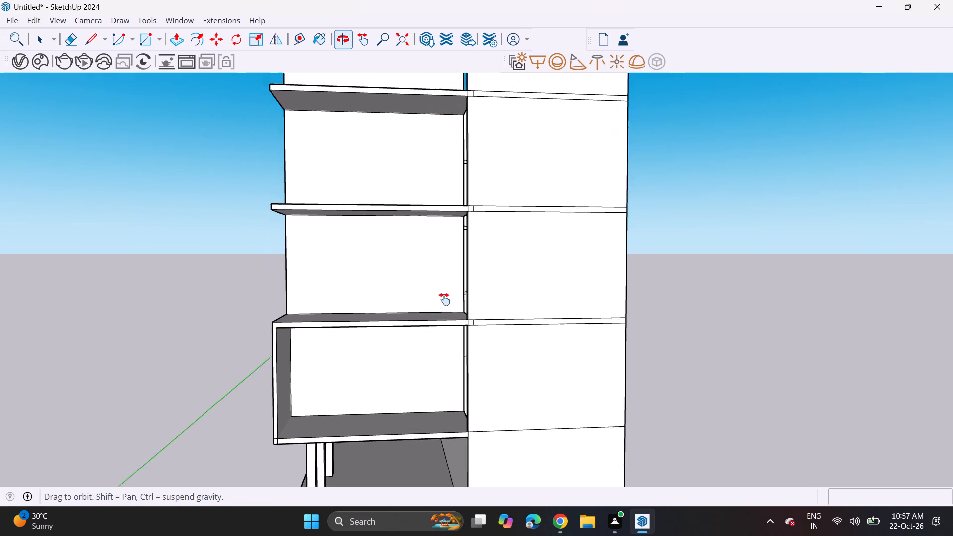
{"action": "middle_click_drag", "start_coordinate": [444, 299], "coordinate": [444, 300]}
{"action": "key", "text": "space"}
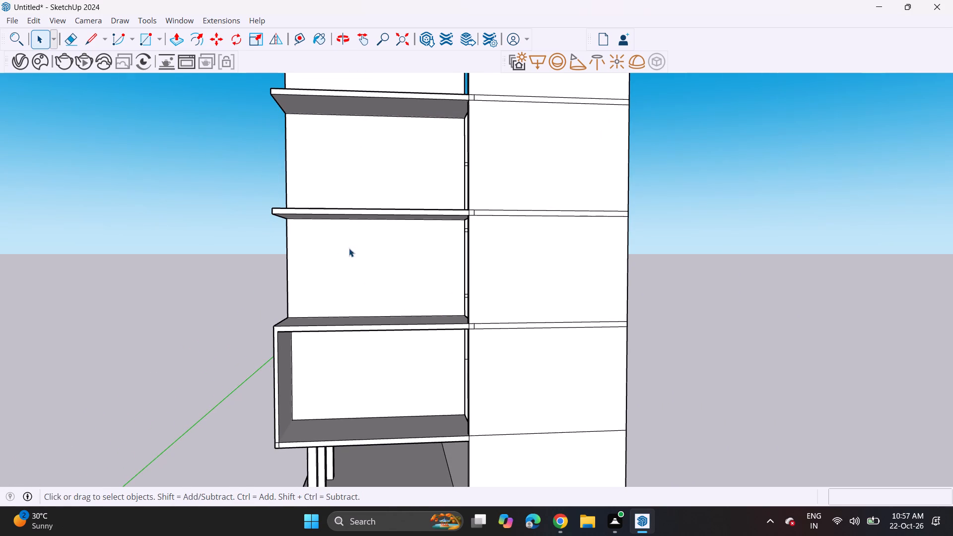
{"action": "middle_click_drag", "start_coordinate": [365, 227], "coordinate": [344, 247]}
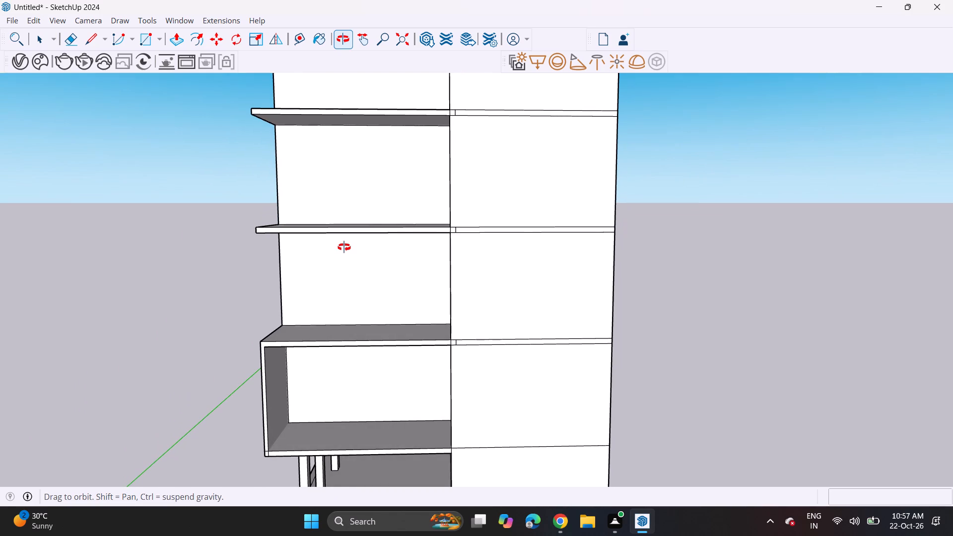
{"action": "middle_click_drag", "start_coordinate": [344, 247], "coordinate": [318, 173]}
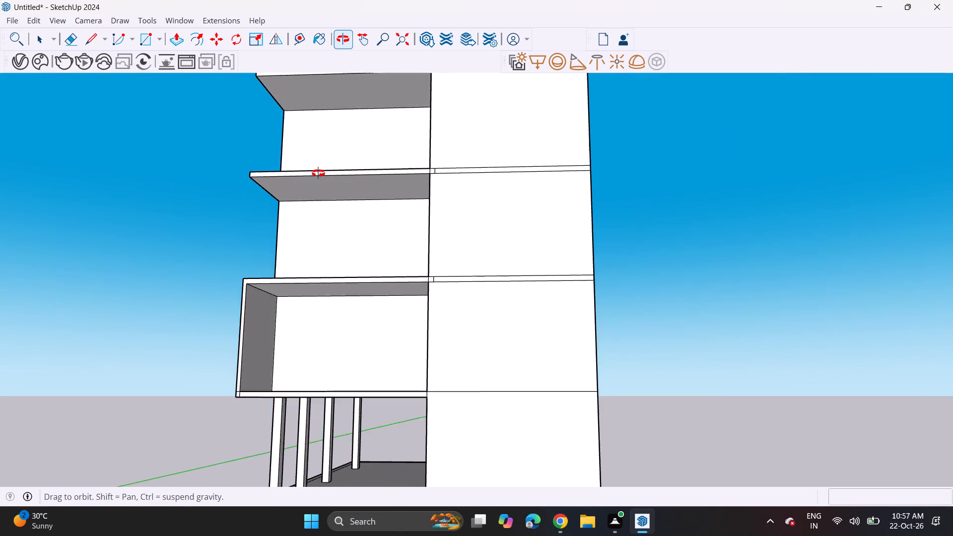
{"action": "middle_click_drag", "start_coordinate": [318, 173], "coordinate": [369, 286]}
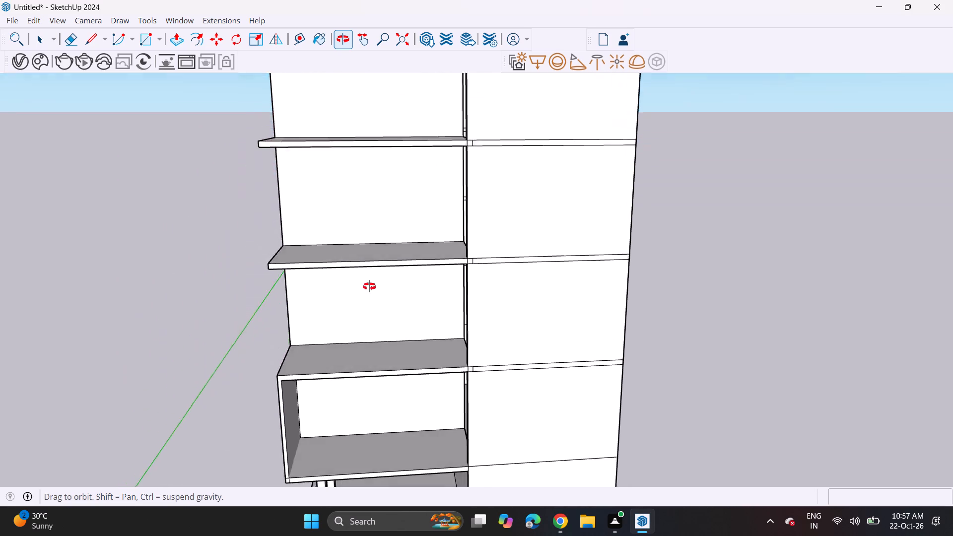
{"action": "middle_click_drag", "start_coordinate": [369, 286], "coordinate": [277, 294]}
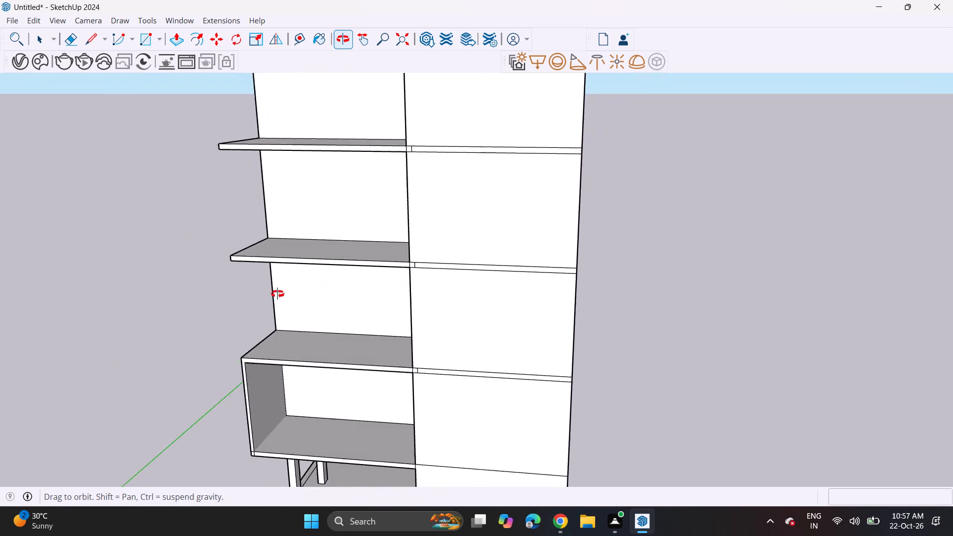
{"action": "middle_click_drag", "start_coordinate": [277, 294], "coordinate": [229, 310]}
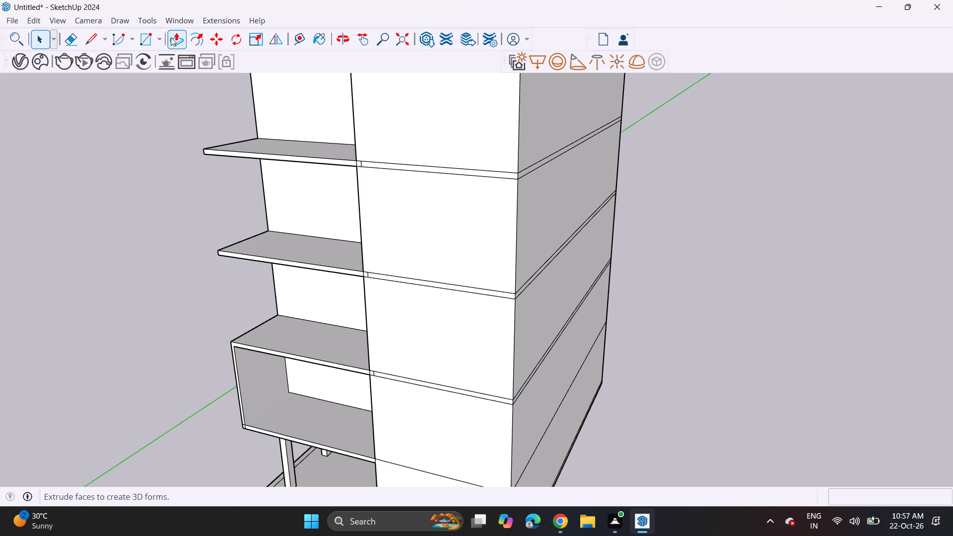
Extrude the third slab's front face outward about 2', beyond the walled half's front.
{"action": "left_click", "coordinate": [171, 37]}
{"action": "scroll", "coordinate": [333, 290], "scroll_direction": "up", "scroll_amount": 4}
{"action": "left_click", "coordinate": [340, 256]}
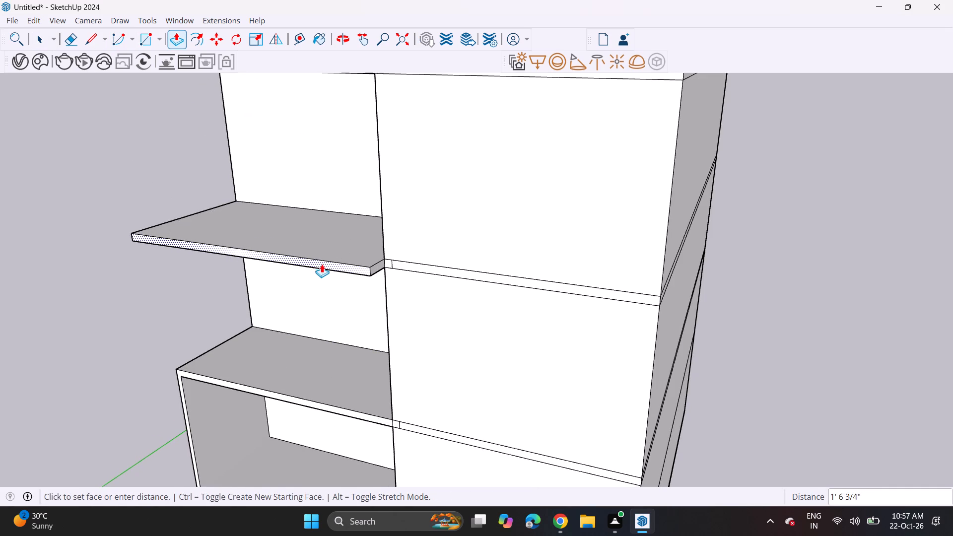
{"action": "left_click", "coordinate": [317, 268]}
Extend the third slab's projecting end about 13' across the walled half's front, and add a separate end segment about 1' long.
{"action": "left_click", "coordinate": [372, 272]}
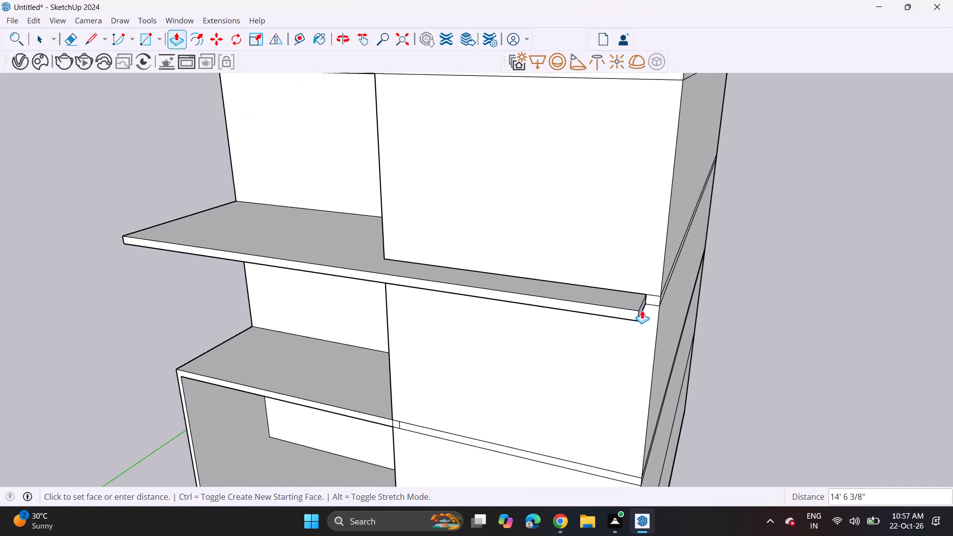
{"action": "left_click", "coordinate": [610, 304]}
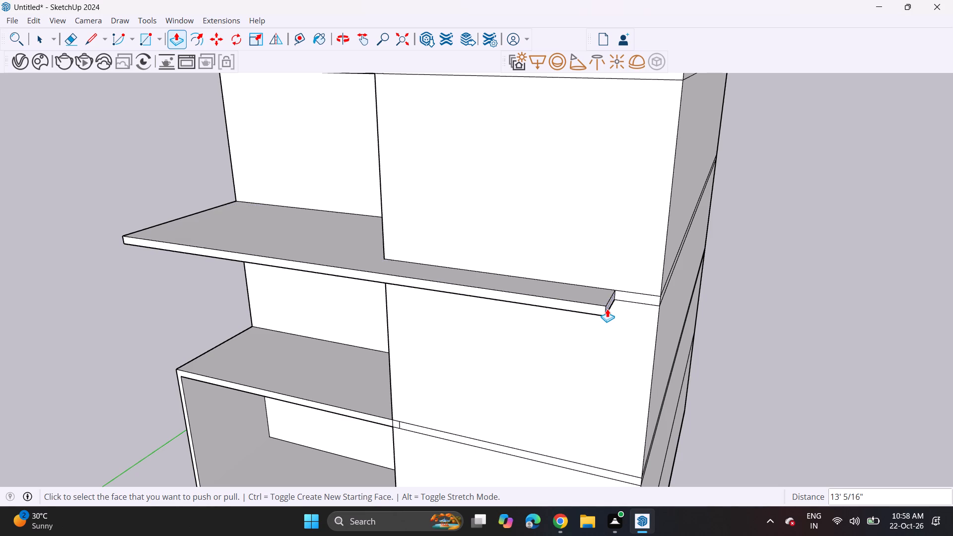
{"action": "left_click", "coordinate": [607, 309]}
{"action": "left_click", "coordinate": [629, 317]}
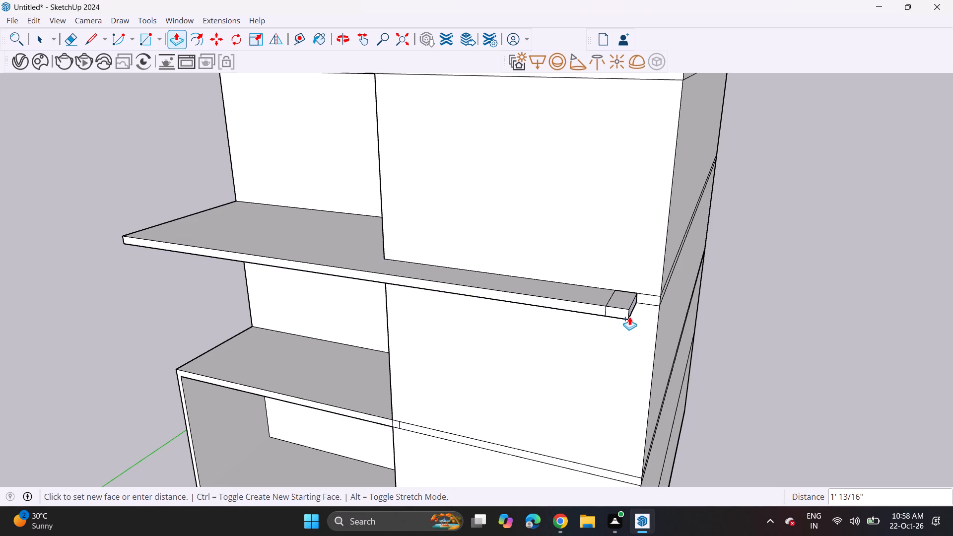
Extrude the end segment's top face 10' upward to the underside of the next band, forming a vertical fin.
{"action": "left_click", "coordinate": [621, 301]}
{"action": "scroll", "coordinate": [623, 256], "scroll_direction": "down", "scroll_amount": 10}
{"action": "middle_click_drag", "start_coordinate": [613, 245], "coordinate": [643, 309], "text": "shift"}
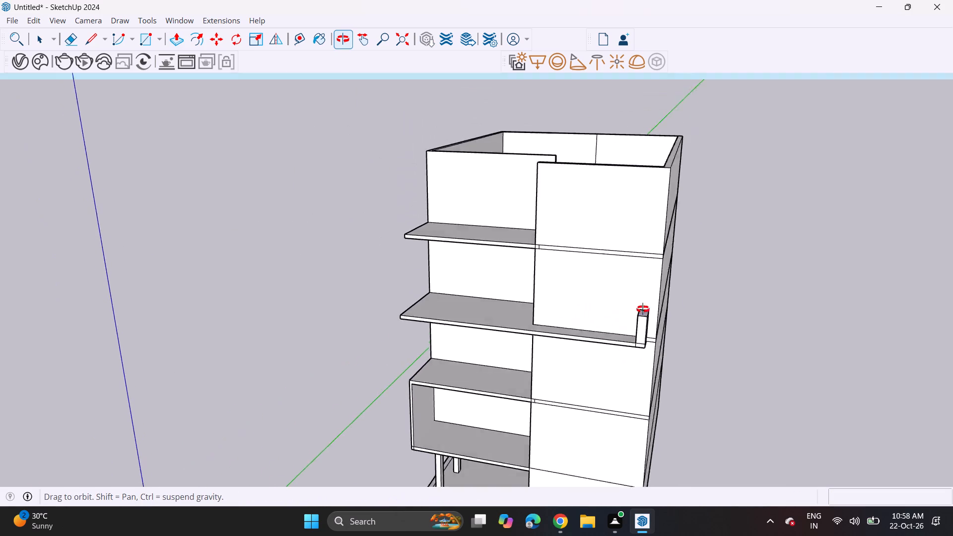
{"action": "middle_click_drag", "start_coordinate": [643, 309], "coordinate": [674, 254], "text": "shift"}
{"action": "scroll", "coordinate": [674, 237], "scroll_direction": "up", "scroll_amount": 1}
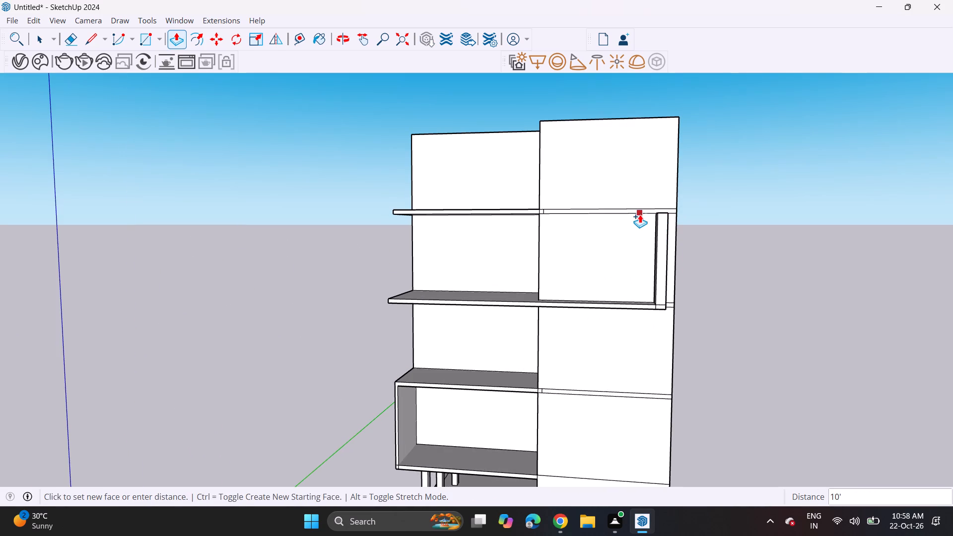
{"action": "left_click", "coordinate": [640, 214]}
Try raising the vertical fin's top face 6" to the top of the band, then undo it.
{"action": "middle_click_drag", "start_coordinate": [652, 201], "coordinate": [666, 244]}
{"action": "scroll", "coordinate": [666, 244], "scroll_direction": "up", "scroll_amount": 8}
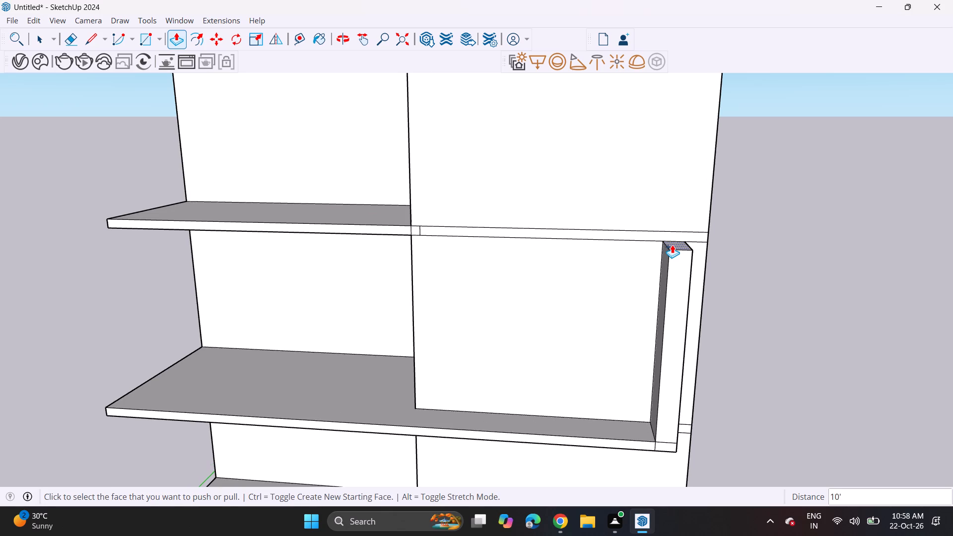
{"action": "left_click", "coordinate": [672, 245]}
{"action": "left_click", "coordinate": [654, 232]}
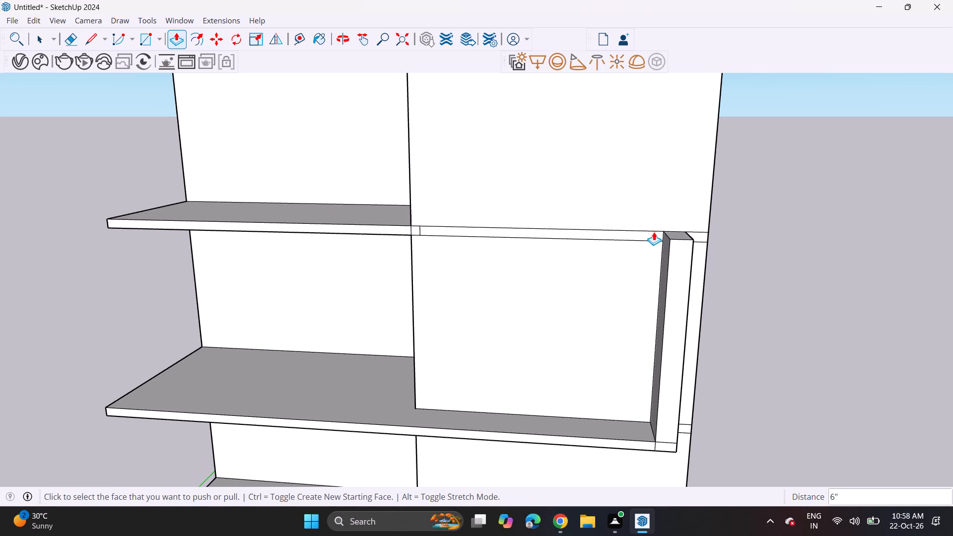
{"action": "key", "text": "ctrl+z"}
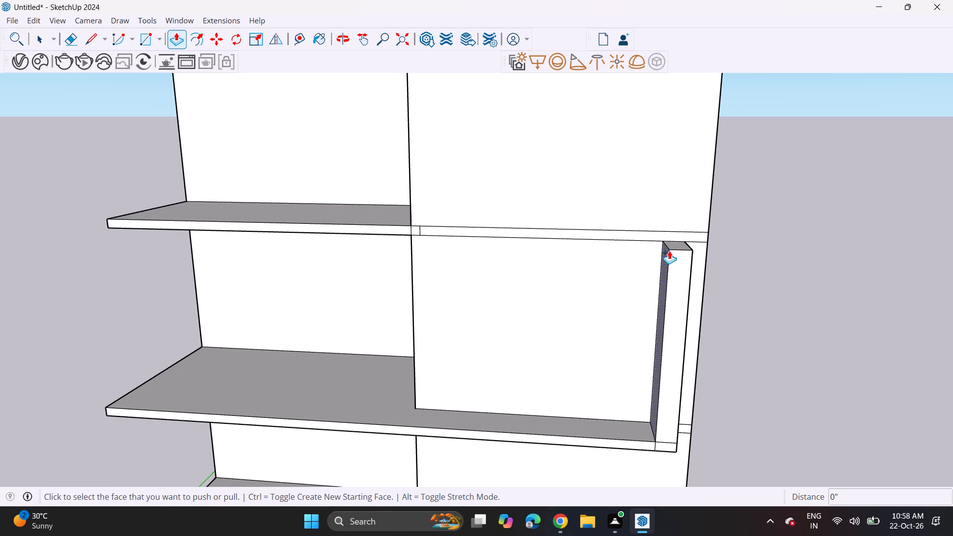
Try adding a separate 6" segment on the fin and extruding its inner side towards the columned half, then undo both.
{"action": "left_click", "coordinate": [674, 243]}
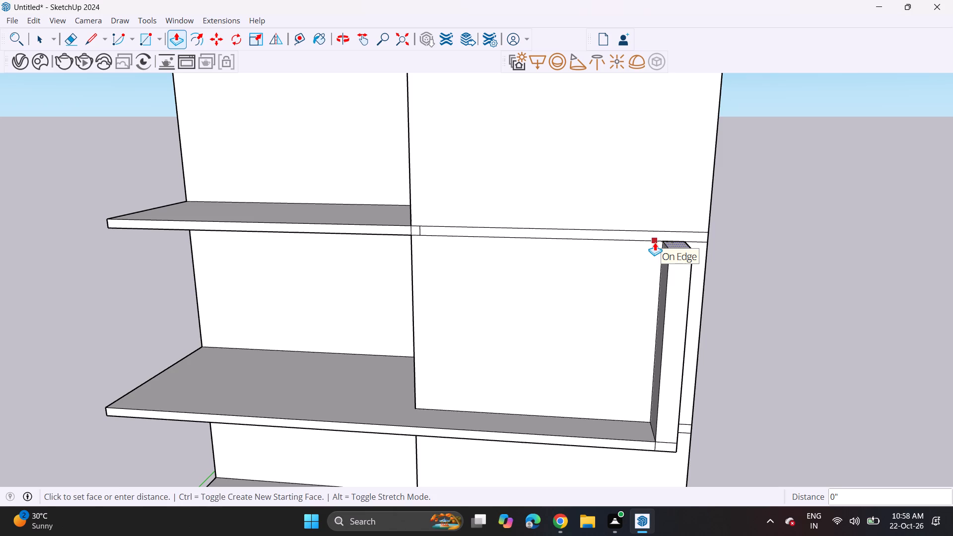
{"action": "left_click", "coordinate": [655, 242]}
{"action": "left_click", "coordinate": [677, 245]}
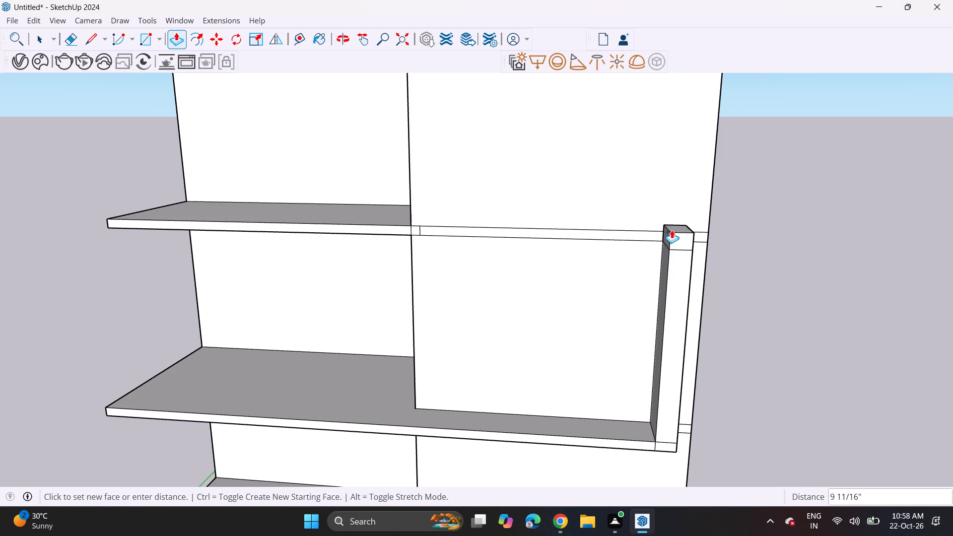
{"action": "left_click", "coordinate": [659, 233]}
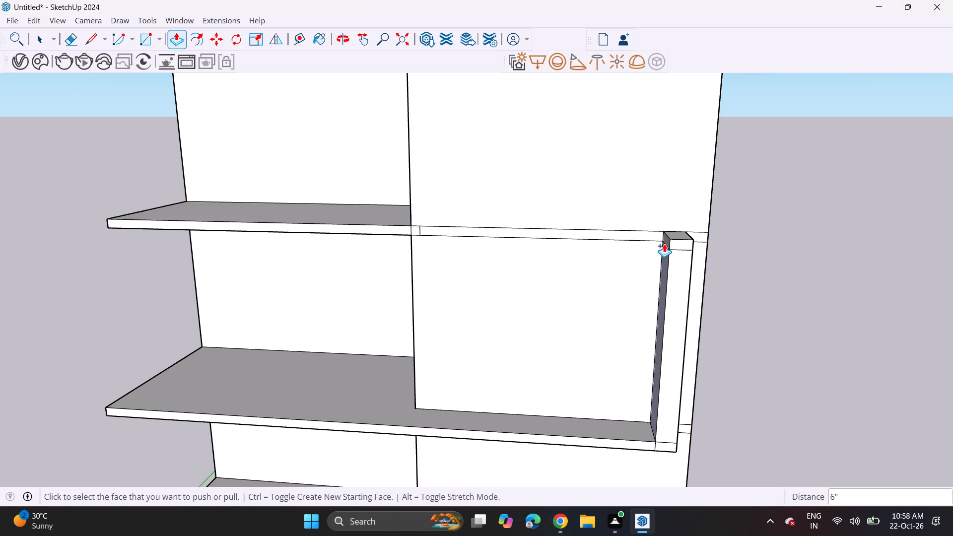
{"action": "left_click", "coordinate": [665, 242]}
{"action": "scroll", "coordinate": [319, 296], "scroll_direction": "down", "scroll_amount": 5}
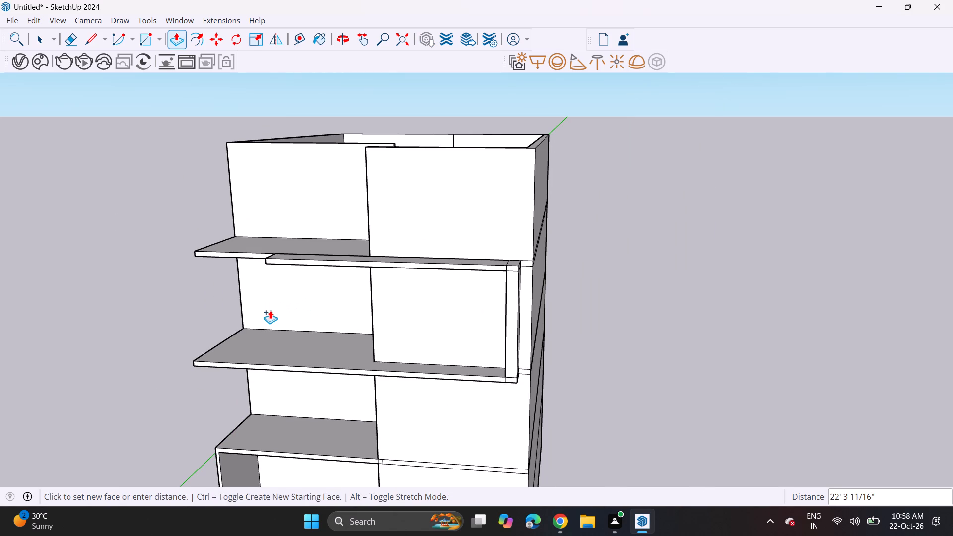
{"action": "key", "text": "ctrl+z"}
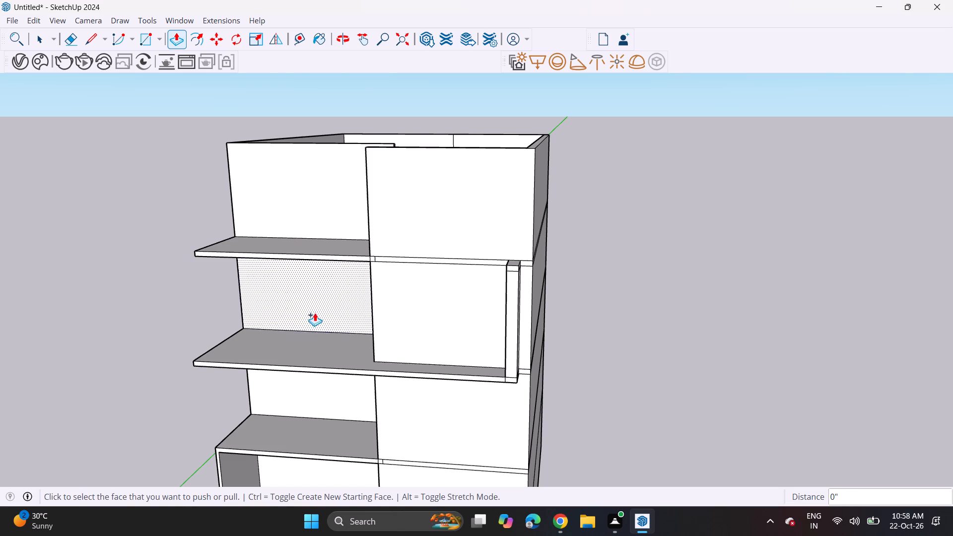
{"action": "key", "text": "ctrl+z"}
Extrude the fin's top face upward as a new segment, flush with the top of the walled half's front wall.
{"action": "middle_click_drag", "start_coordinate": [508, 280], "coordinate": [508, 335]}
{"action": "scroll", "coordinate": [512, 325], "scroll_direction": "up", "scroll_amount": 5}
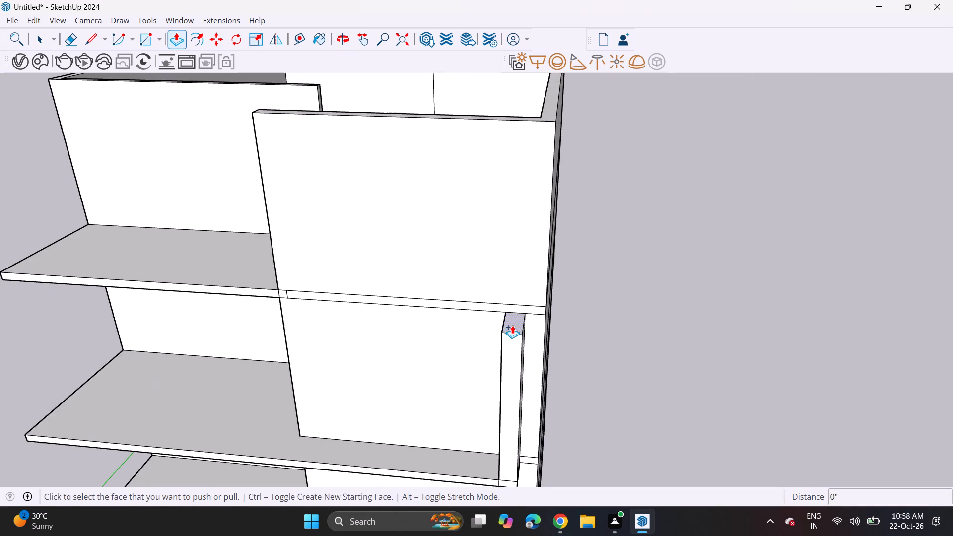
{"action": "left_click", "coordinate": [512, 325]}
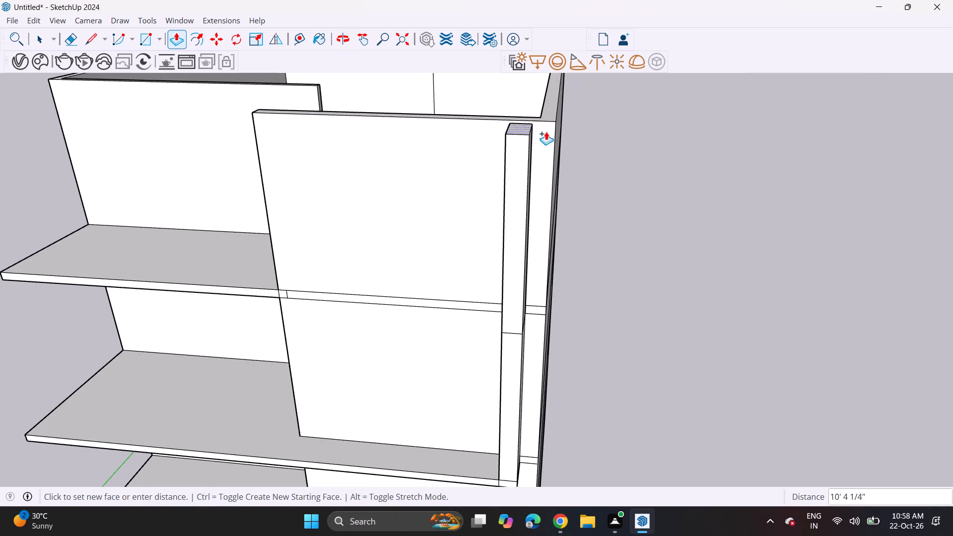
{"action": "left_click", "coordinate": [551, 121]}
{"action": "middle_click_drag", "start_coordinate": [469, 152], "coordinate": [564, 156]}
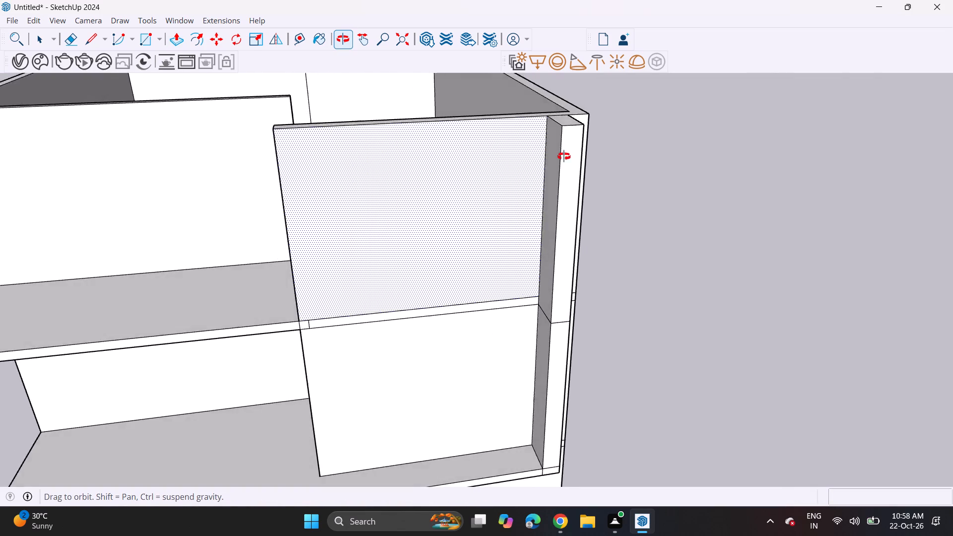
Push the fin's top face down 9 3/8" as a new starting face, marking off a separate segment at the fin's top.
{"action": "middle_click_drag", "start_coordinate": [564, 156], "coordinate": [567, 178]}
{"action": "scroll", "coordinate": [573, 140], "scroll_direction": "up", "scroll_amount": 3}
{"action": "left_click", "coordinate": [573, 140]}
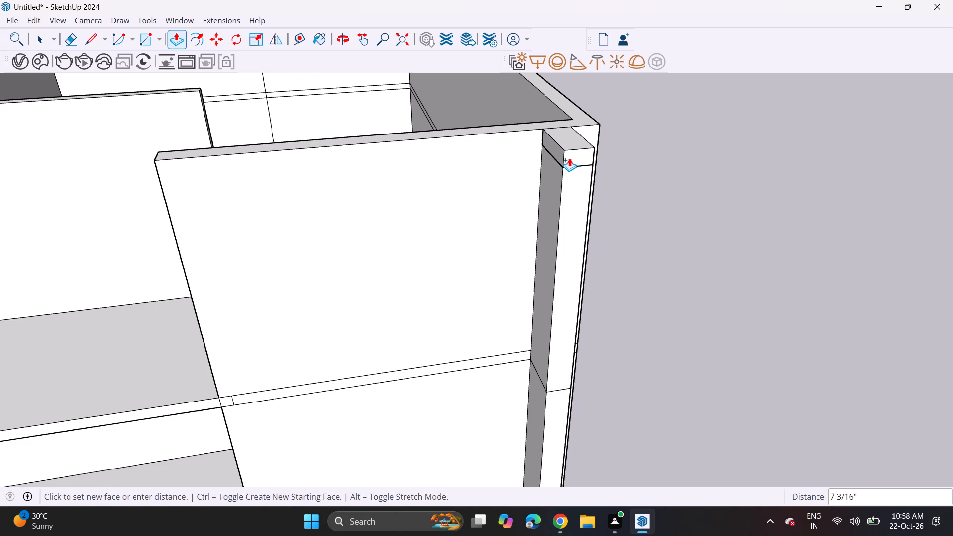
{"action": "left_click", "coordinate": [569, 162]}
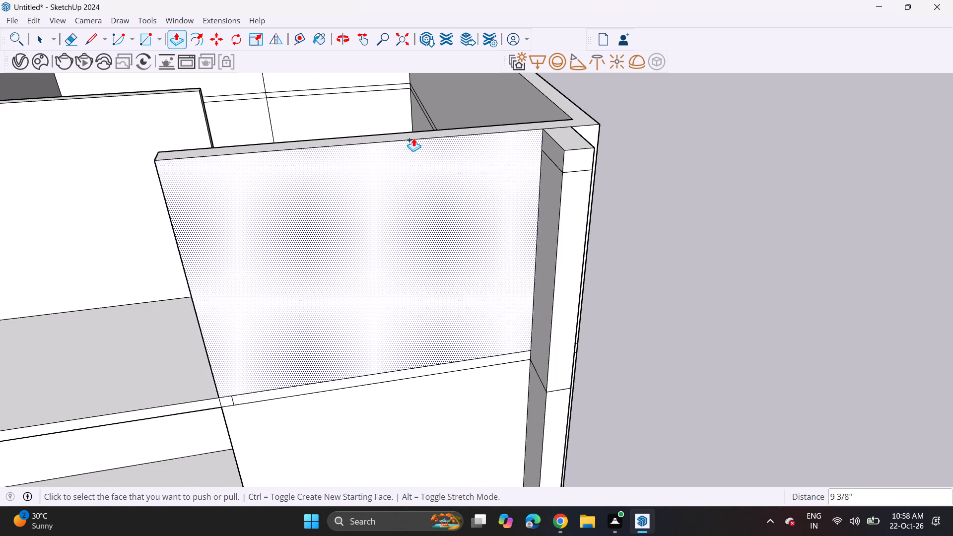
Extrude the inner side of the fin's top segment 30' 7" across the front, in line with the outer end of the balcony slab below.
{"action": "left_click", "coordinate": [556, 154]}
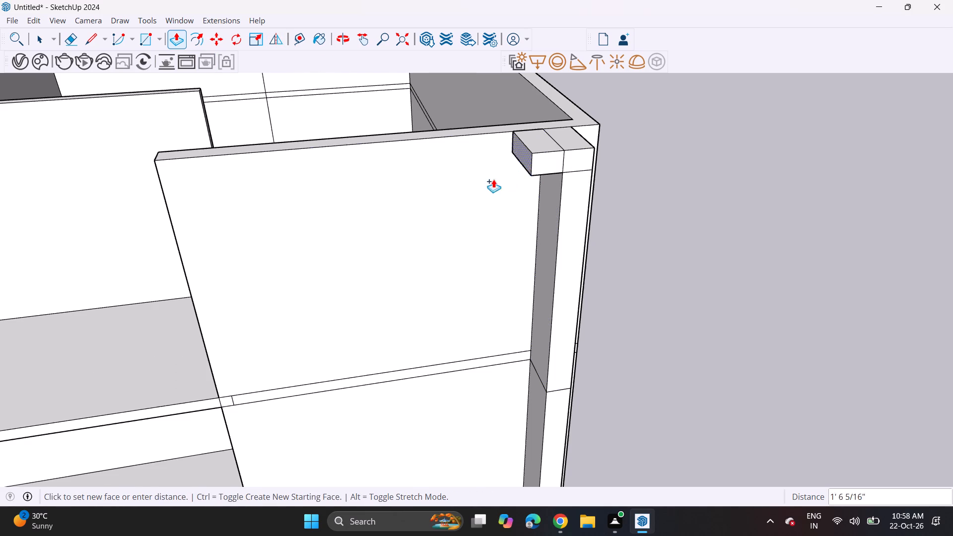
{"action": "scroll", "coordinate": [482, 184], "scroll_direction": "down", "scroll_amount": 11}
{"action": "middle_click_drag", "start_coordinate": [328, 235], "coordinate": [412, 197]}
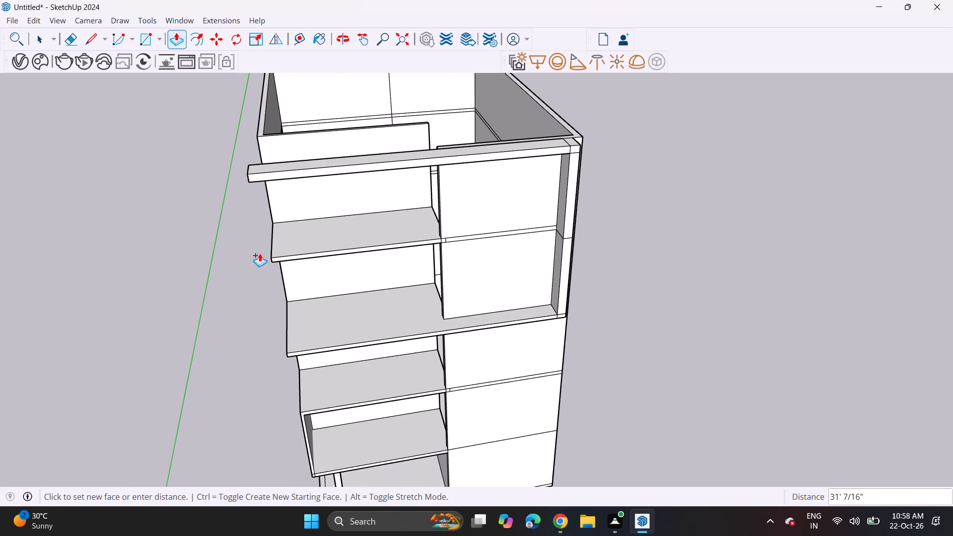
{"action": "left_click", "coordinate": [270, 259]}
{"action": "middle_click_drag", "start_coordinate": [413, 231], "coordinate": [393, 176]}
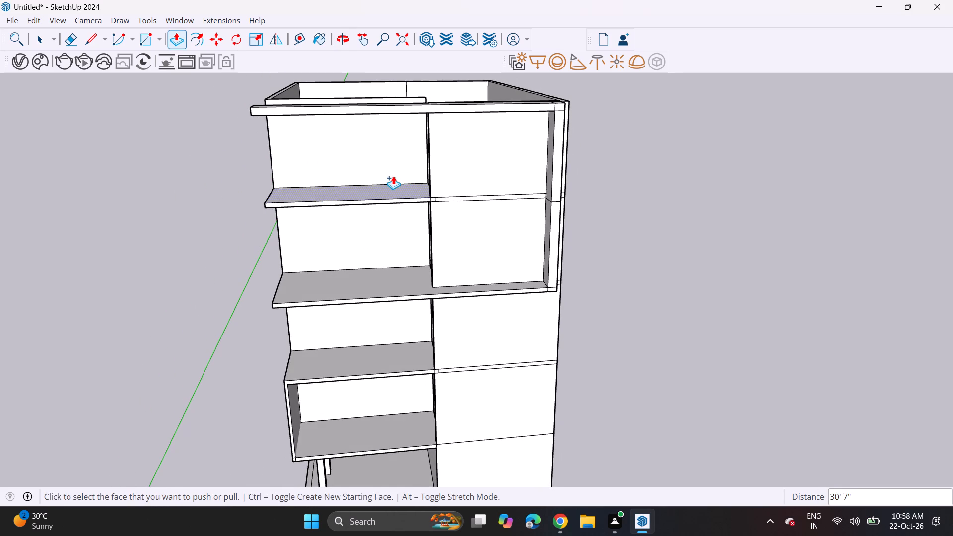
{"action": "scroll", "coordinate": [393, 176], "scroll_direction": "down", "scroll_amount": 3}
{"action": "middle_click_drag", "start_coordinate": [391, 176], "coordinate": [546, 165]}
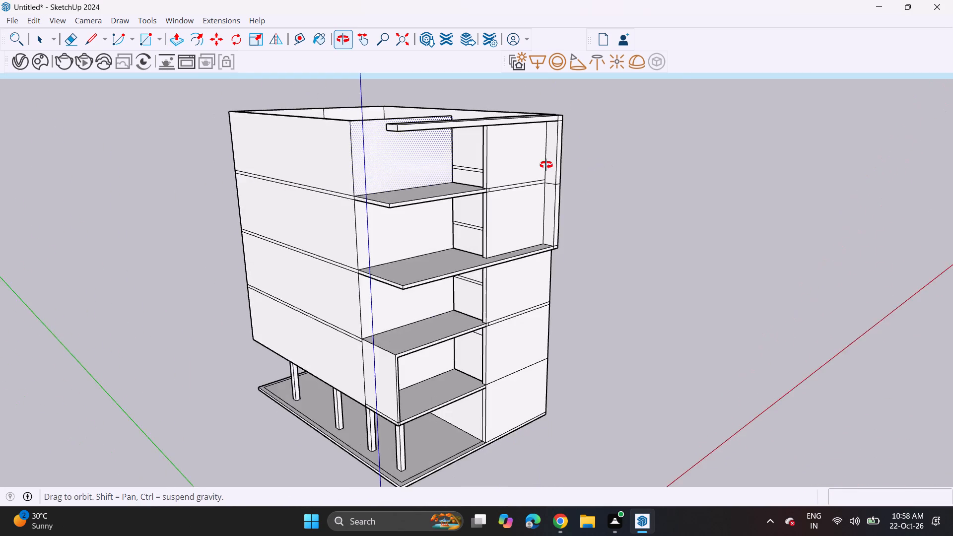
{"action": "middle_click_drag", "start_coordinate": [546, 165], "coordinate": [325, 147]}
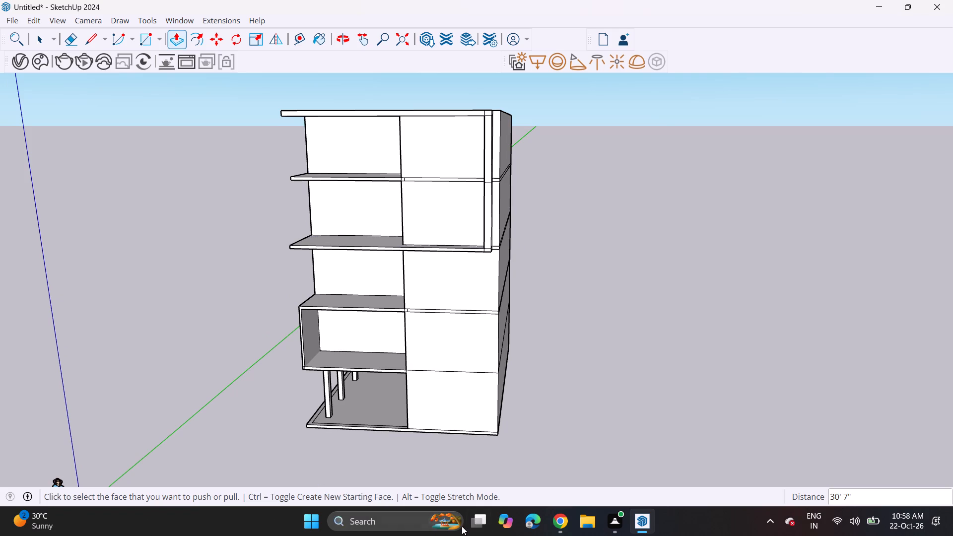
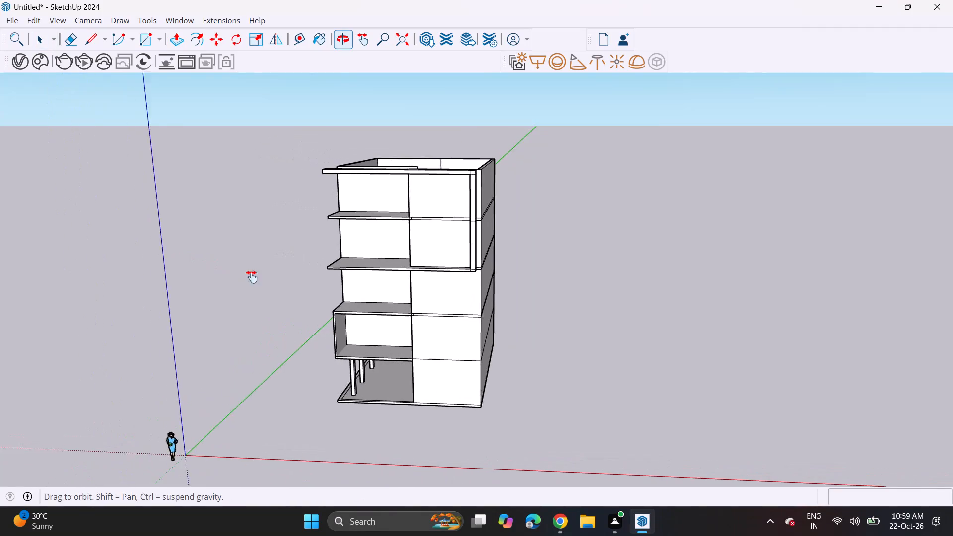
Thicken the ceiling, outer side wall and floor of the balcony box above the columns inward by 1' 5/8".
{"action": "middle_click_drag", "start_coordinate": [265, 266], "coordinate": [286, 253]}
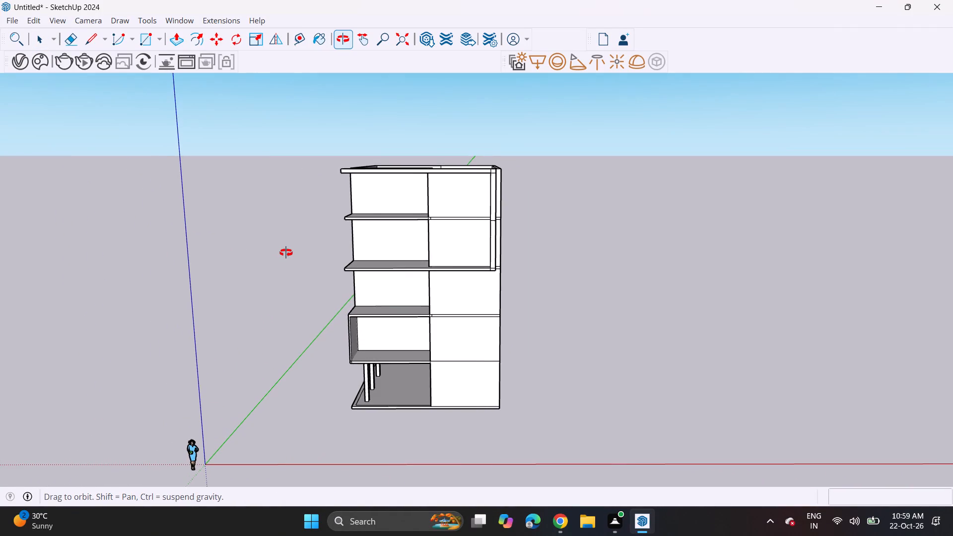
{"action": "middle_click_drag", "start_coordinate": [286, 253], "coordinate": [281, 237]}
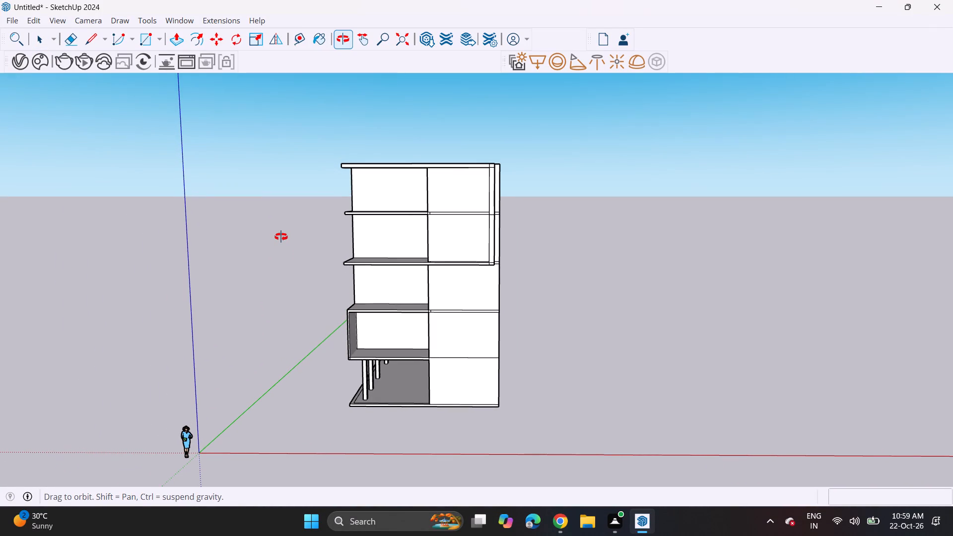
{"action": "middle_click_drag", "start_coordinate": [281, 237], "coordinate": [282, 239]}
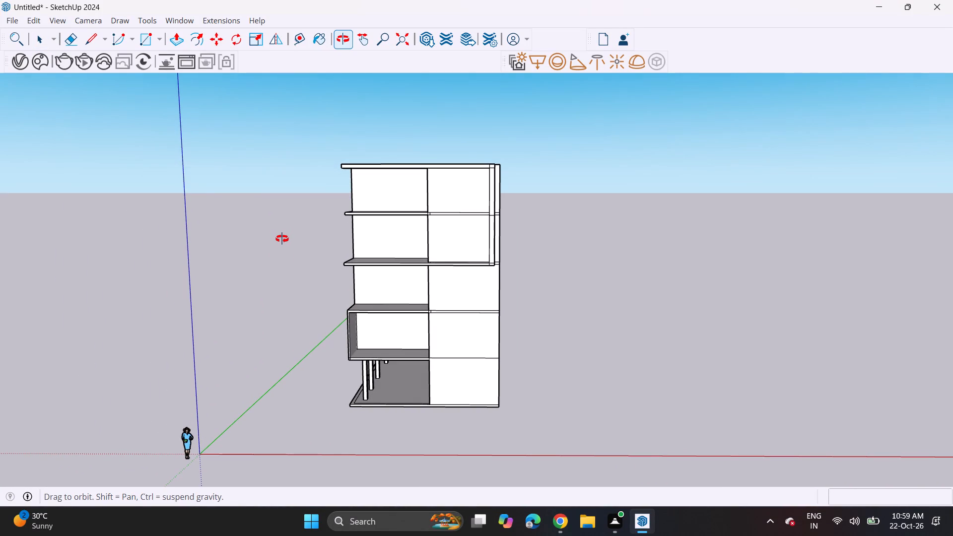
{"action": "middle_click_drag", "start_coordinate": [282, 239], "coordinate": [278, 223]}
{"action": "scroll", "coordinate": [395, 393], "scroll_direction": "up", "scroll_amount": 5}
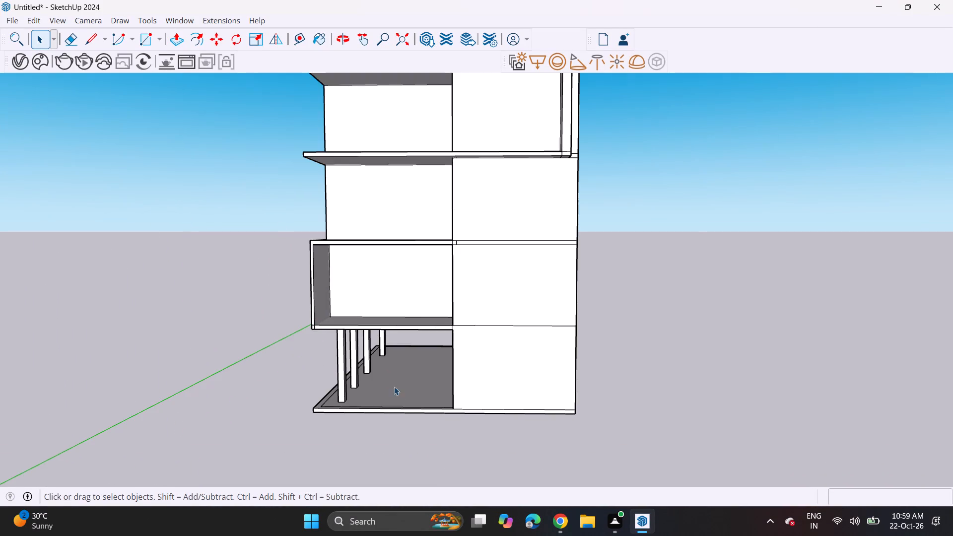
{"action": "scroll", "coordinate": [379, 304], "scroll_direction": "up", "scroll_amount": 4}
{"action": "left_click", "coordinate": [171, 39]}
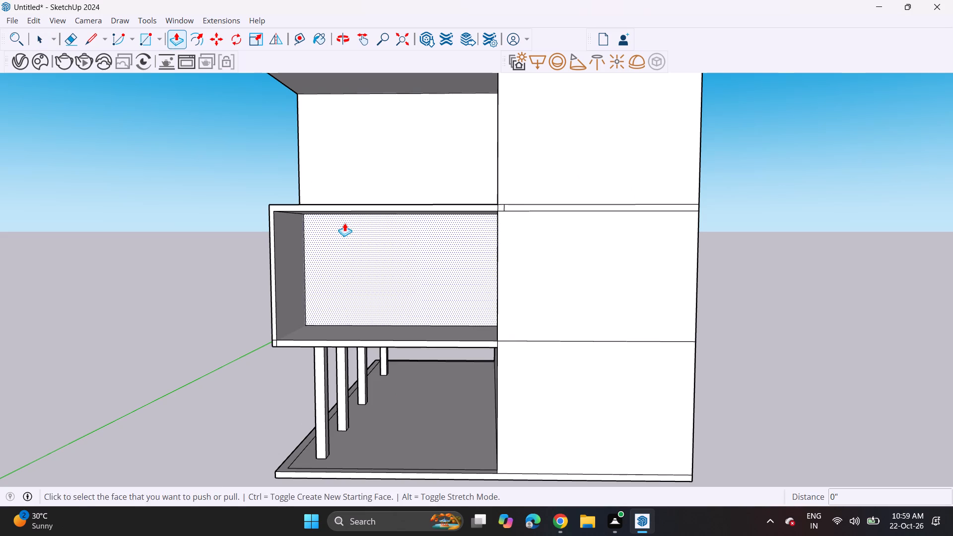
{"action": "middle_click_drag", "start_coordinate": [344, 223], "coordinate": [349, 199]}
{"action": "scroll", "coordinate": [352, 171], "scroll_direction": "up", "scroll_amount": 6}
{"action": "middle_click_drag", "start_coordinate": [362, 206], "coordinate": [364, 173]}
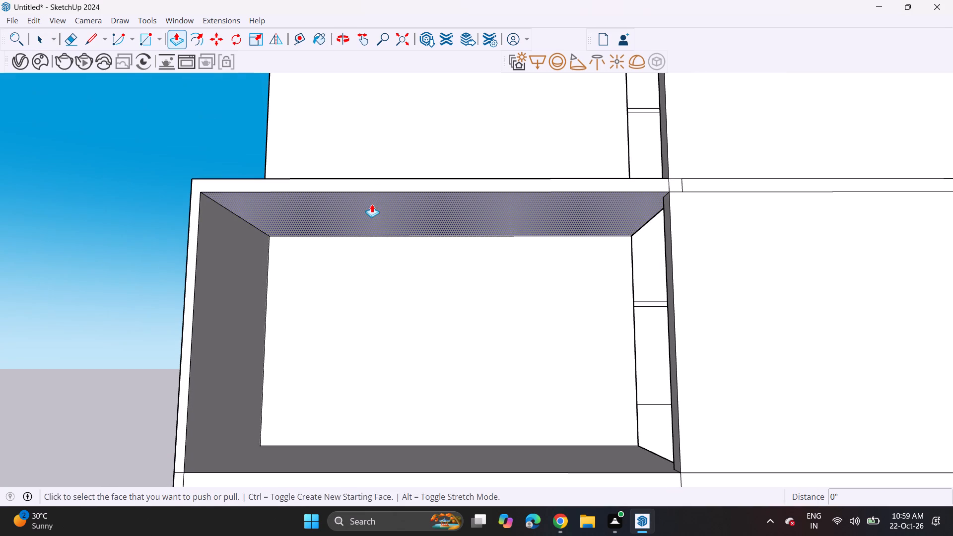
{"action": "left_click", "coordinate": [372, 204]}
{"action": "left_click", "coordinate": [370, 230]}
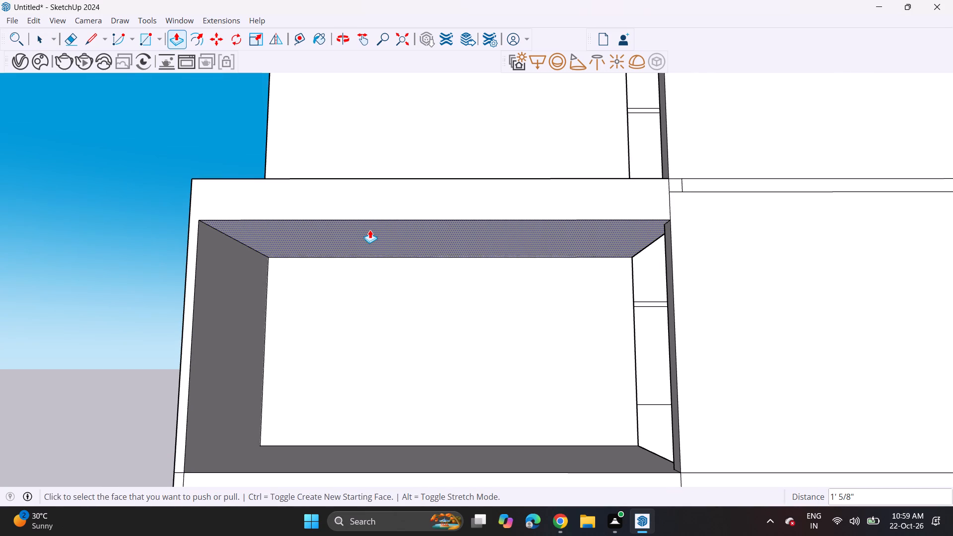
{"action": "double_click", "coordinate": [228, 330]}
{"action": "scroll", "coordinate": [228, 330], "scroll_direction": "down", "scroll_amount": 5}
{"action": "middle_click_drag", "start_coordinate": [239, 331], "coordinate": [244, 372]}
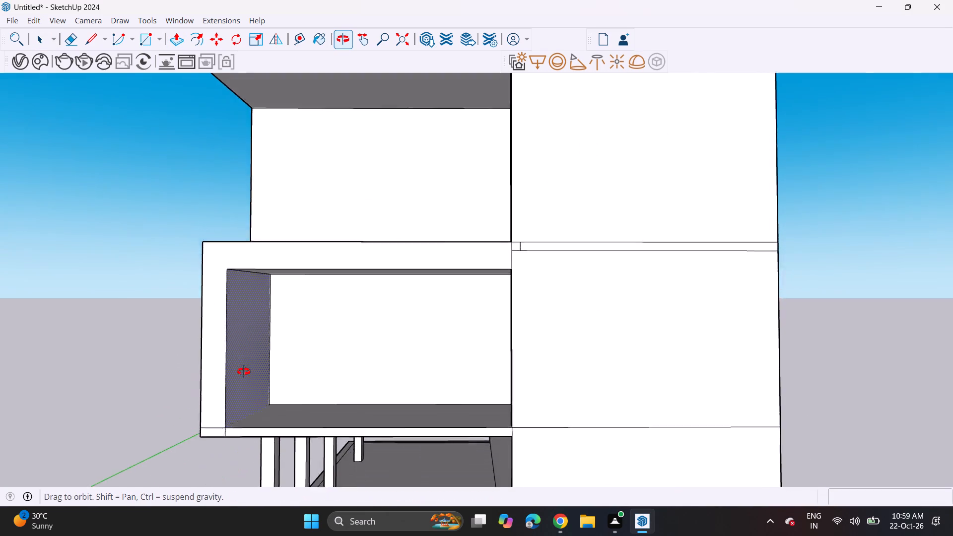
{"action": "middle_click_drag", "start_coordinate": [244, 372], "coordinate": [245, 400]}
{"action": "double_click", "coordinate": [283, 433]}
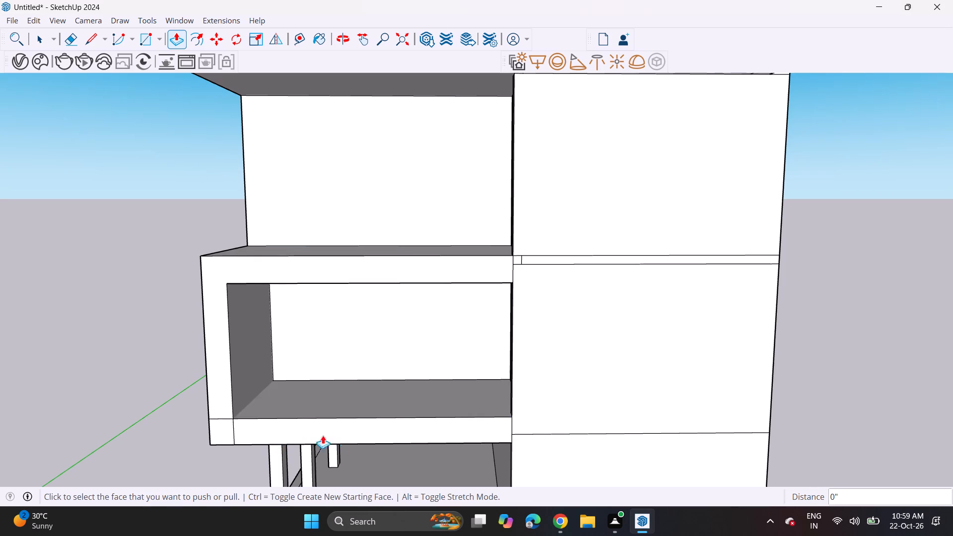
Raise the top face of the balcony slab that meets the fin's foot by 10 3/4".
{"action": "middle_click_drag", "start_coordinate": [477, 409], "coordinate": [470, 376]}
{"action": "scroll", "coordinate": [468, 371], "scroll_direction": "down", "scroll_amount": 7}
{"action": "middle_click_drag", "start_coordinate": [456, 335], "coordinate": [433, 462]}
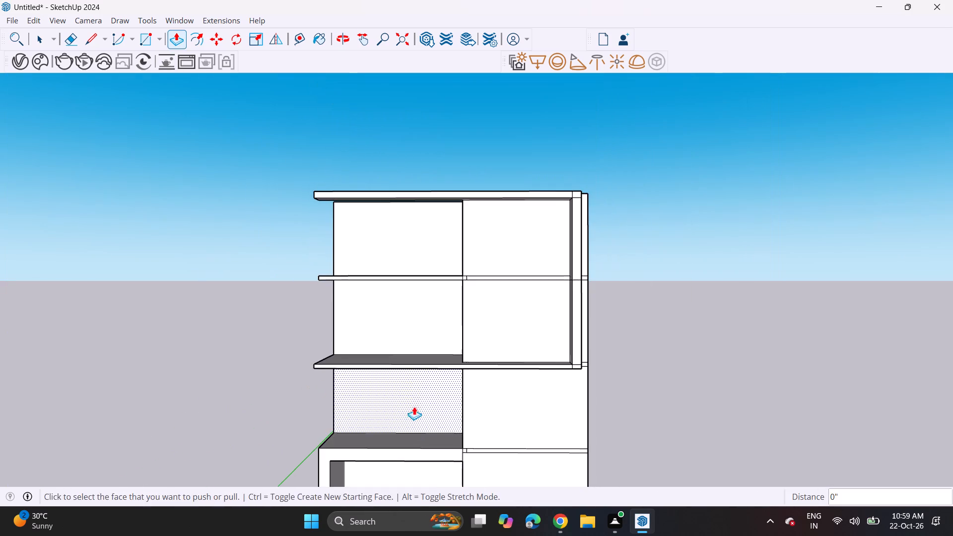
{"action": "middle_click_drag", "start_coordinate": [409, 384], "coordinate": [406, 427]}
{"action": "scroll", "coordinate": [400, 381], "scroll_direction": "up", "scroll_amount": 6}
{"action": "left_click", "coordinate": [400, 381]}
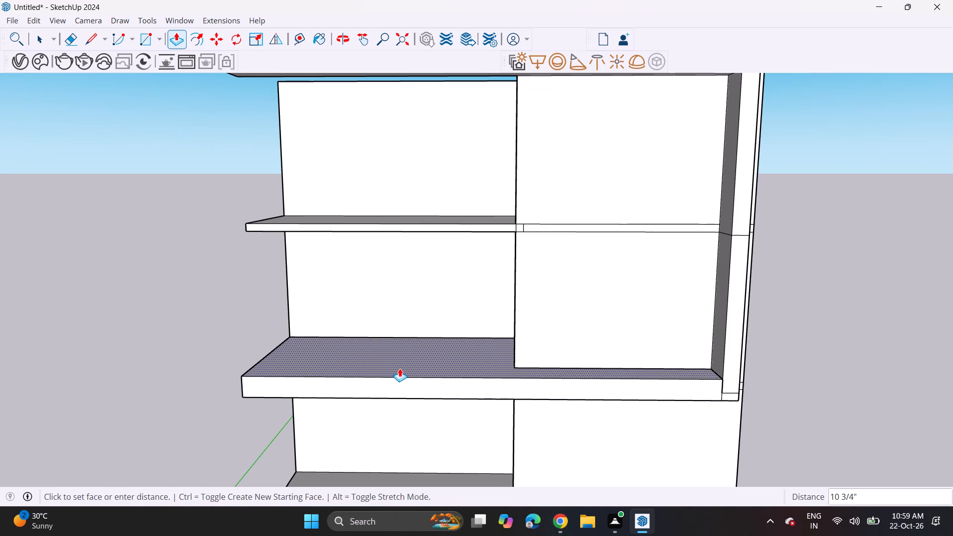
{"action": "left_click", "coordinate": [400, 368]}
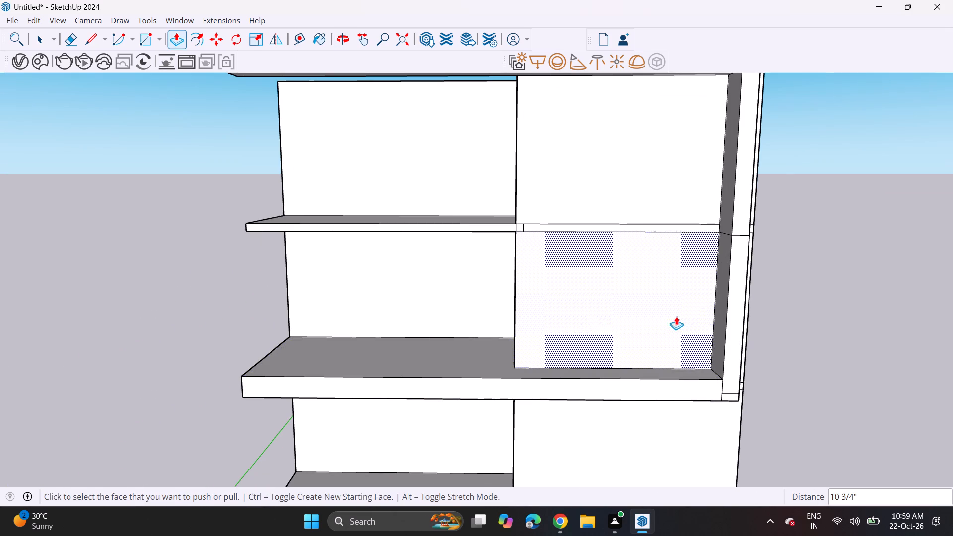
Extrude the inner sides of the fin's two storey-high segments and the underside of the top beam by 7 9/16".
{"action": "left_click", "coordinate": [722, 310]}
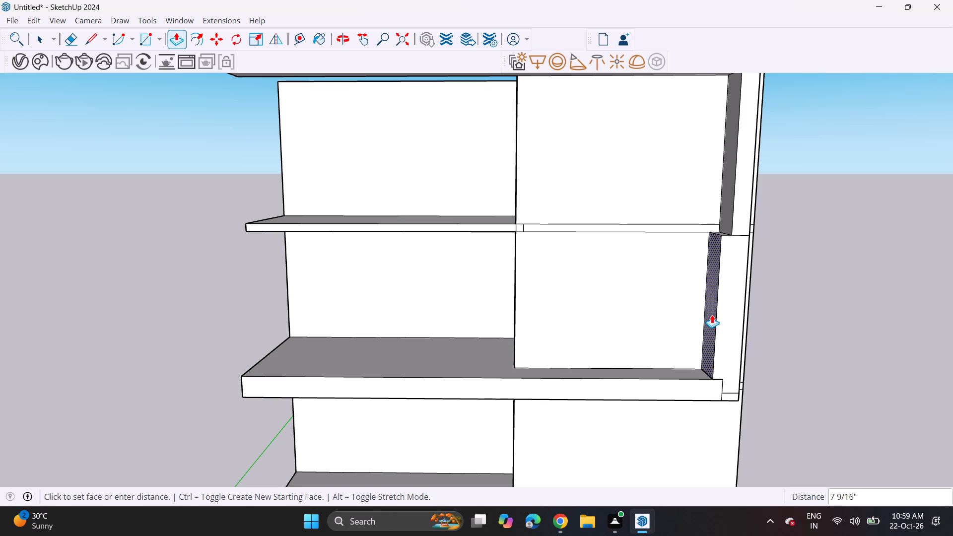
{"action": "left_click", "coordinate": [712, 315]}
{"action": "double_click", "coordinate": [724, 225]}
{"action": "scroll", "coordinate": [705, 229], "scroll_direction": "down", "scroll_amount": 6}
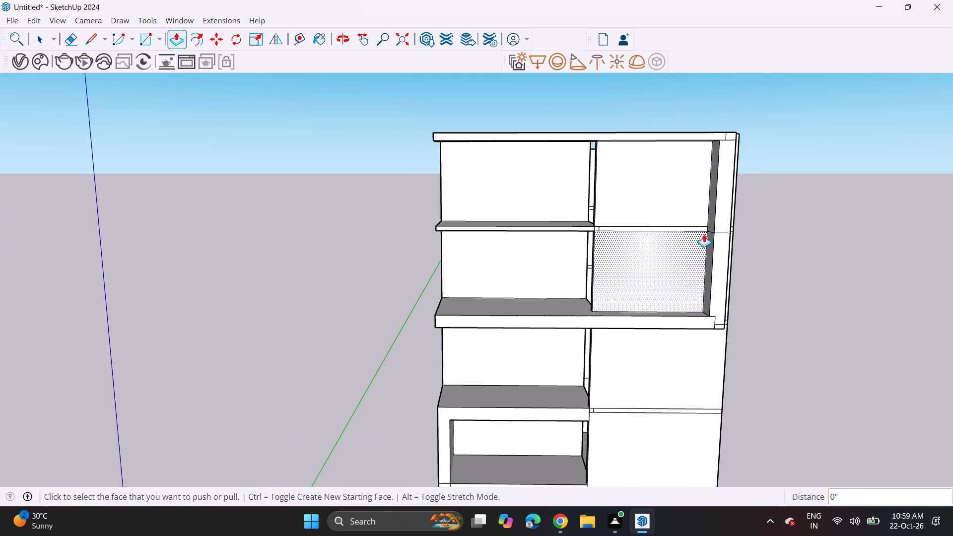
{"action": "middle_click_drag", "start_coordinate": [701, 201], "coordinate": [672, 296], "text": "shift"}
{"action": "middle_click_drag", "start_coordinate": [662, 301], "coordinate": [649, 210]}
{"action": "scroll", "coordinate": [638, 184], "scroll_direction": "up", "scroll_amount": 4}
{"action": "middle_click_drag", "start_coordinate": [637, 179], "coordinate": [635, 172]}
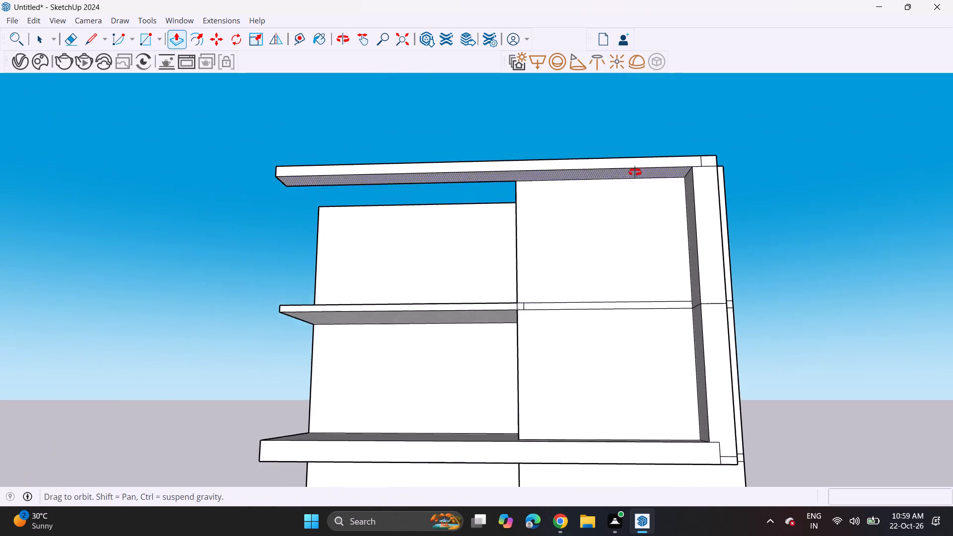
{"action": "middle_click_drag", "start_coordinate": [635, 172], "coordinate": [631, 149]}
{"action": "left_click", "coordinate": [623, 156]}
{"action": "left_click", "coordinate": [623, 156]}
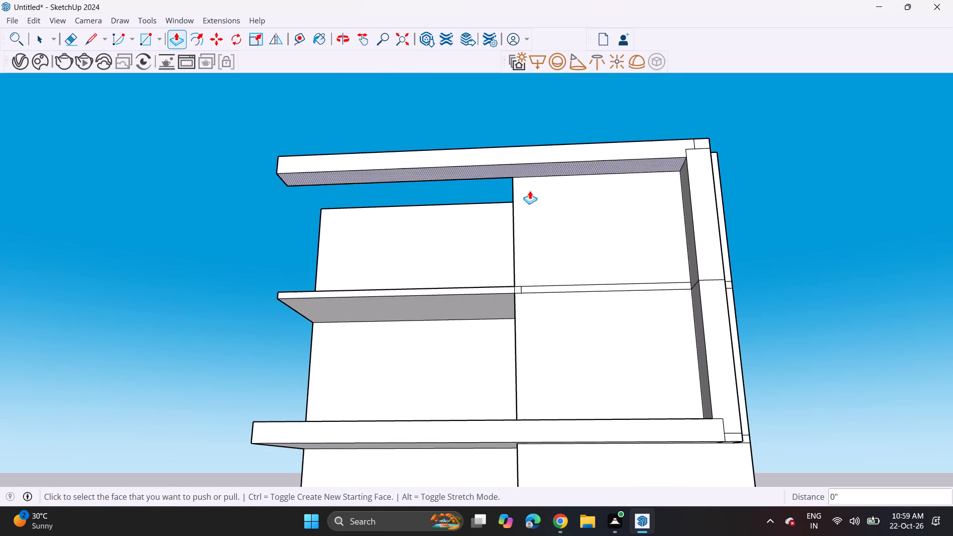
Undo the thickening of the balcony box, slab, fin and top beam, and also the beam's extrusion across the front.
{"action": "scroll", "coordinate": [491, 200], "scroll_direction": "down", "scroll_amount": 4}
{"action": "middle_click_drag", "start_coordinate": [491, 200], "coordinate": [531, 285]}
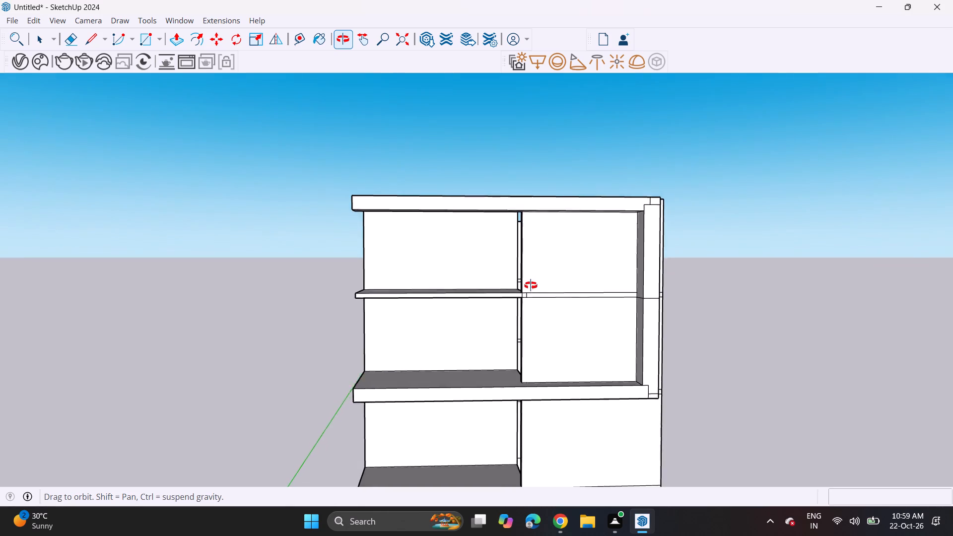
{"action": "middle_click_drag", "start_coordinate": [531, 285], "coordinate": [530, 290]}
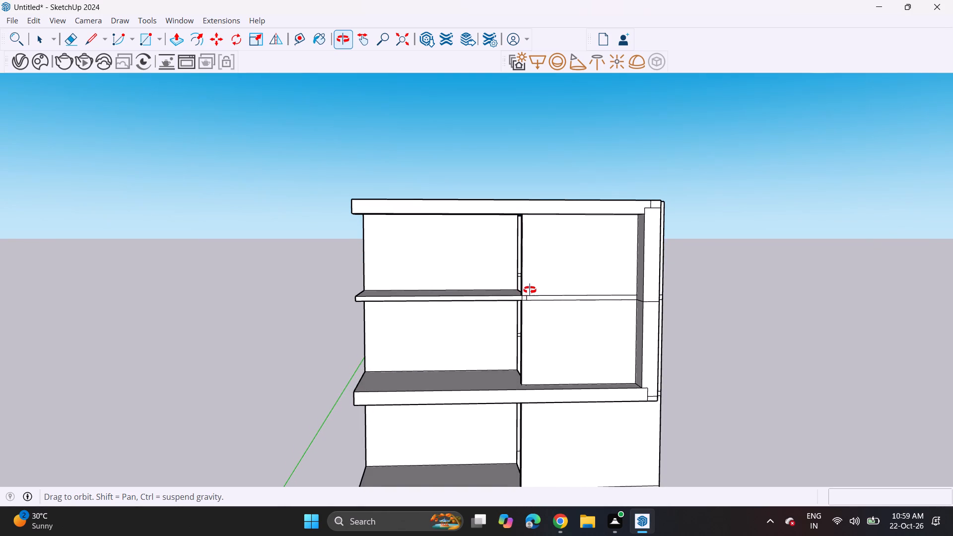
{"action": "middle_click_drag", "start_coordinate": [530, 290], "coordinate": [509, 277]}
{"action": "key", "text": "ctrl+z"}
{"action": "key", "text": "ctrl+z"}
{"action": "key", "text": "ctrl+z"}
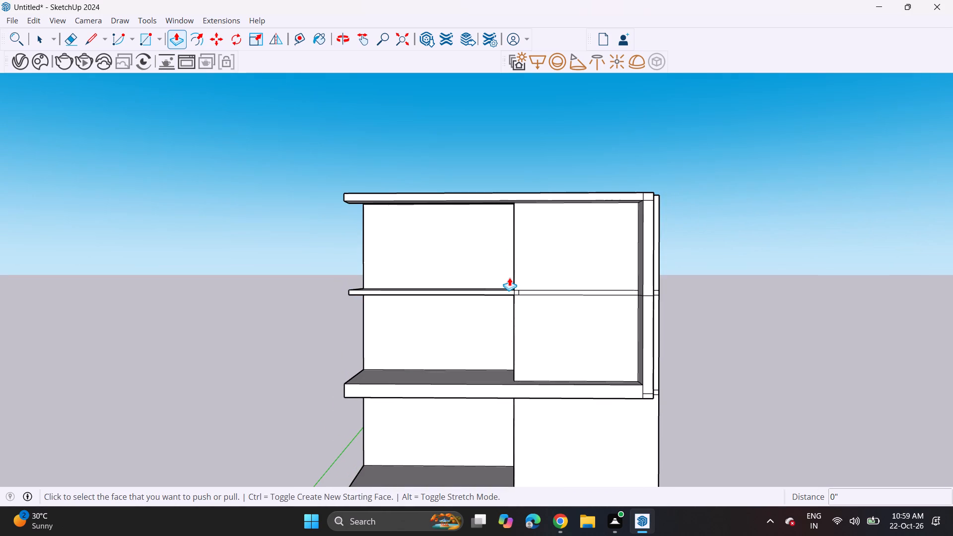
{"action": "key", "text": "ctrl+z"}
{"action": "key", "text": "ctrl+z"}
{"action": "key", "text": "ctrl+z"}
{"action": "key", "text": "ctrl+z"}
{"action": "key", "text": "ctrl+z"}
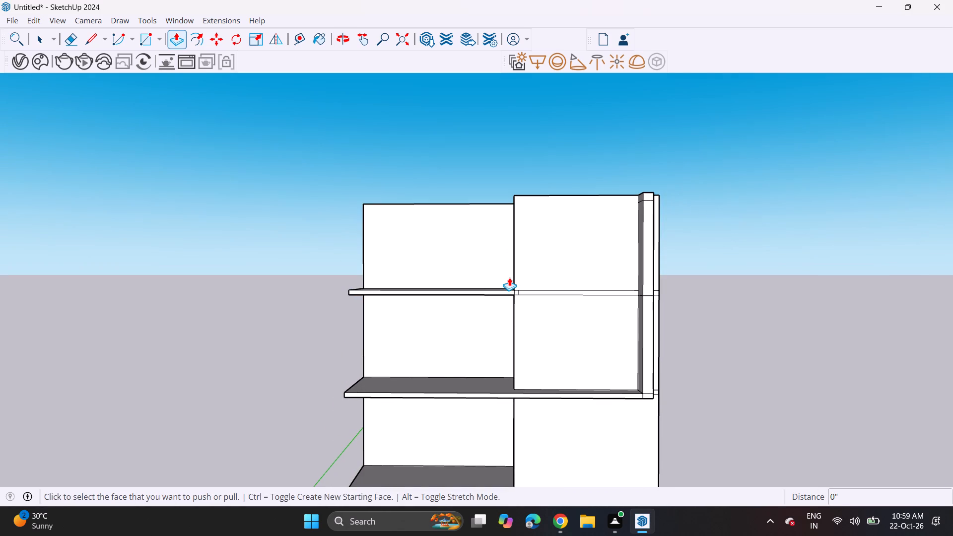
Raise the wall tops of the walled half by 4' 1 1/16" and bring the columned half's wall tops level with them.
{"action": "scroll", "coordinate": [509, 277], "scroll_direction": "down", "scroll_amount": 9}
{"action": "middle_click_drag", "start_coordinate": [508, 276], "coordinate": [520, 340]}
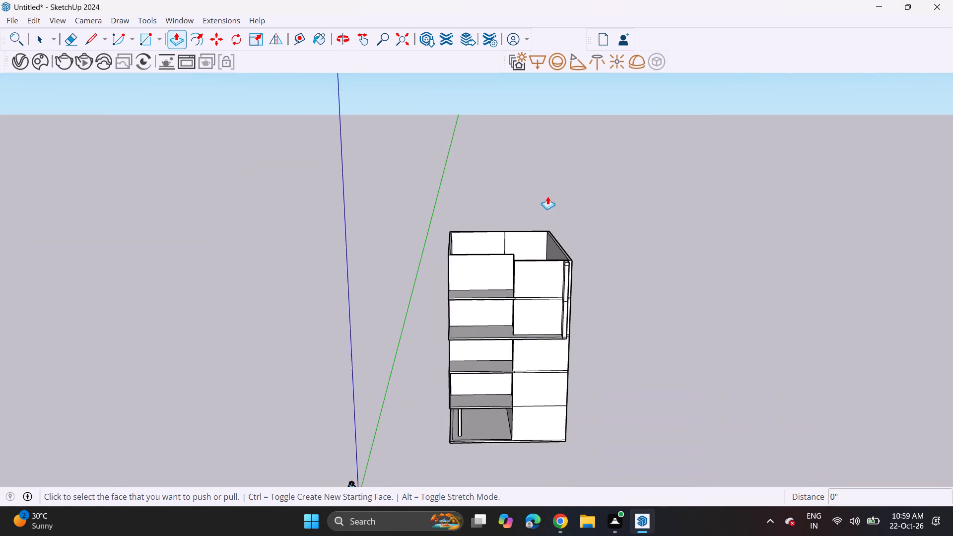
{"action": "scroll", "coordinate": [547, 196], "scroll_direction": "up", "scroll_amount": 5}
{"action": "scroll", "coordinate": [543, 246], "scroll_direction": "up", "scroll_amount": 5}
{"action": "middle_click_drag", "start_coordinate": [564, 301], "coordinate": [567, 334]}
{"action": "left_click", "coordinate": [637, 408]}
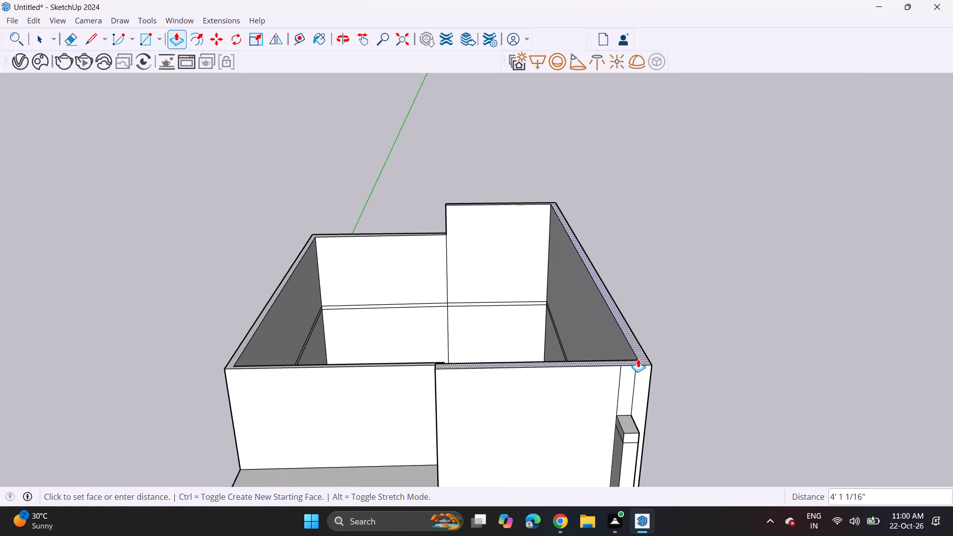
{"action": "left_click", "coordinate": [638, 359]}
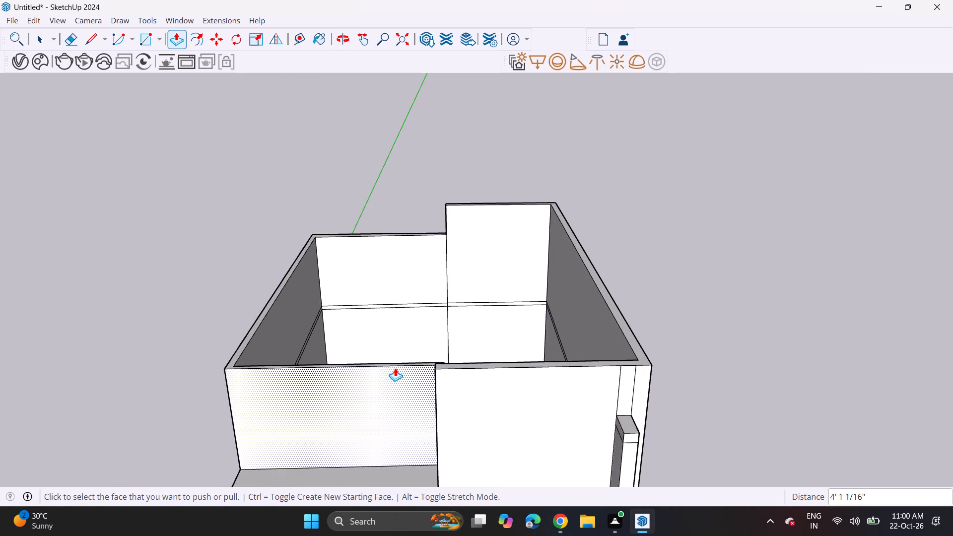
{"action": "left_click", "coordinate": [395, 365]}
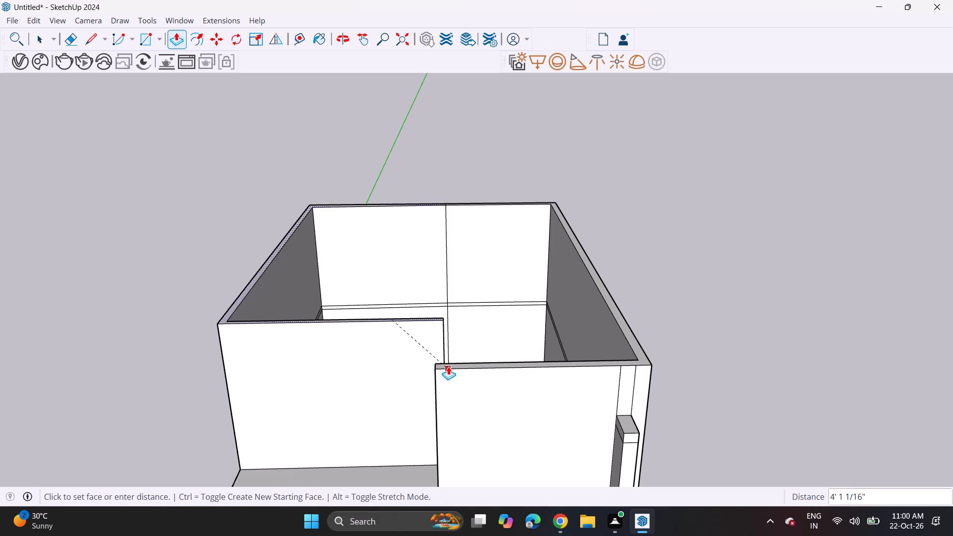
{"action": "left_click", "coordinate": [448, 366]}
Extrude the columned half's wall tops slightly upward as a new starting face, forming a separate thin band along the top.
{"action": "scroll", "coordinate": [289, 412], "scroll_direction": "down", "scroll_amount": 6}
{"action": "middle_click_drag", "start_coordinate": [198, 426], "coordinate": [271, 418]}
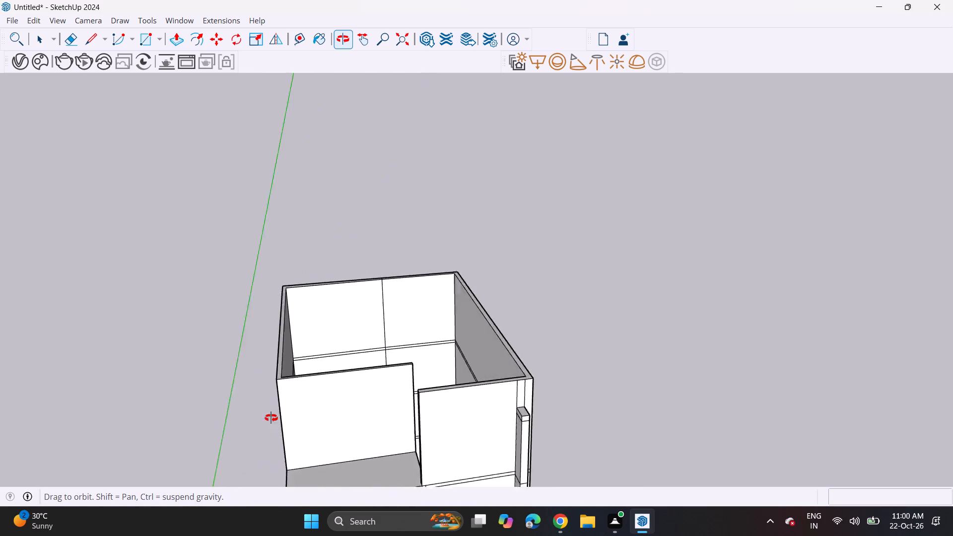
{"action": "middle_click_drag", "start_coordinate": [271, 418], "coordinate": [484, 415]}
{"action": "middle_click_drag", "start_coordinate": [575, 397], "coordinate": [360, 389]}
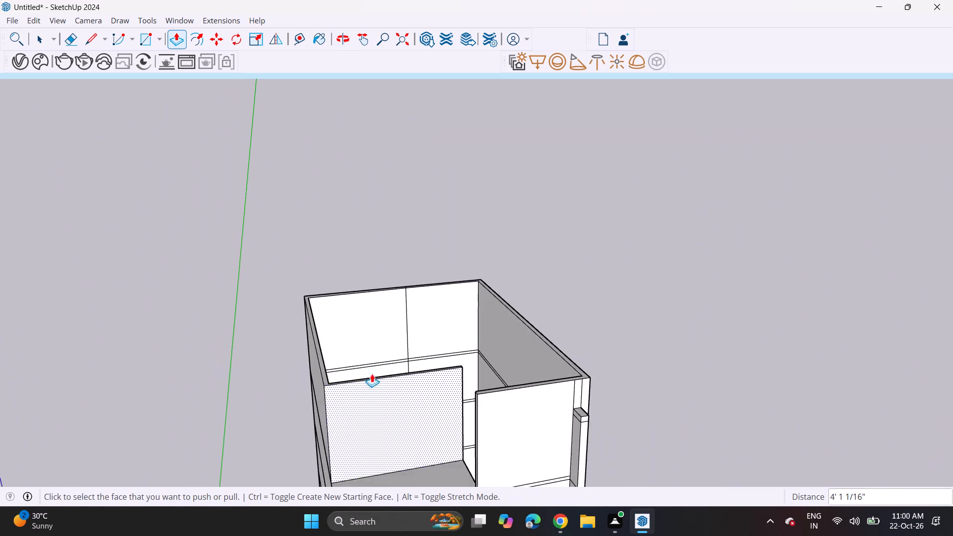
{"action": "scroll", "coordinate": [379, 363], "scroll_direction": "up", "scroll_amount": 8}
{"action": "left_click", "coordinate": [343, 399]}
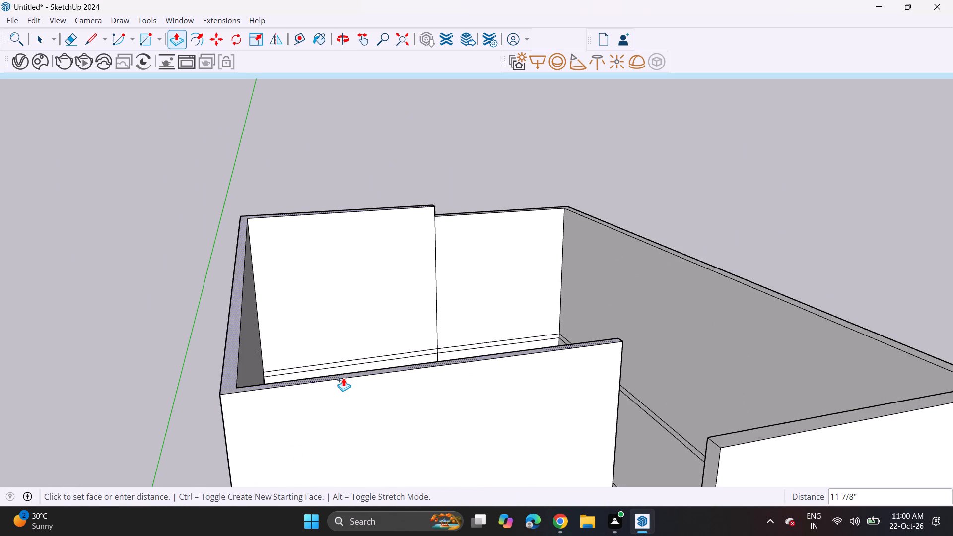
{"action": "left_click", "coordinate": [344, 382]}
Extrude the new top band's front face outward about 8' 5/8" as a roof slab, in line with the balcony slab below.
{"action": "left_click", "coordinate": [349, 400]}
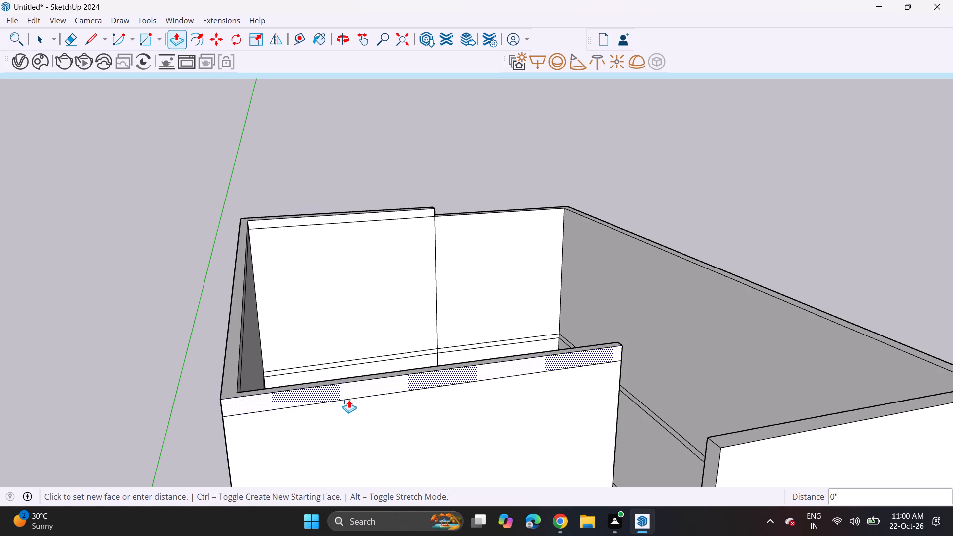
{"action": "scroll", "coordinate": [361, 455], "scroll_direction": "down", "scroll_amount": 6}
{"action": "middle_click_drag", "start_coordinate": [347, 400], "coordinate": [317, 259], "text": "shift"}
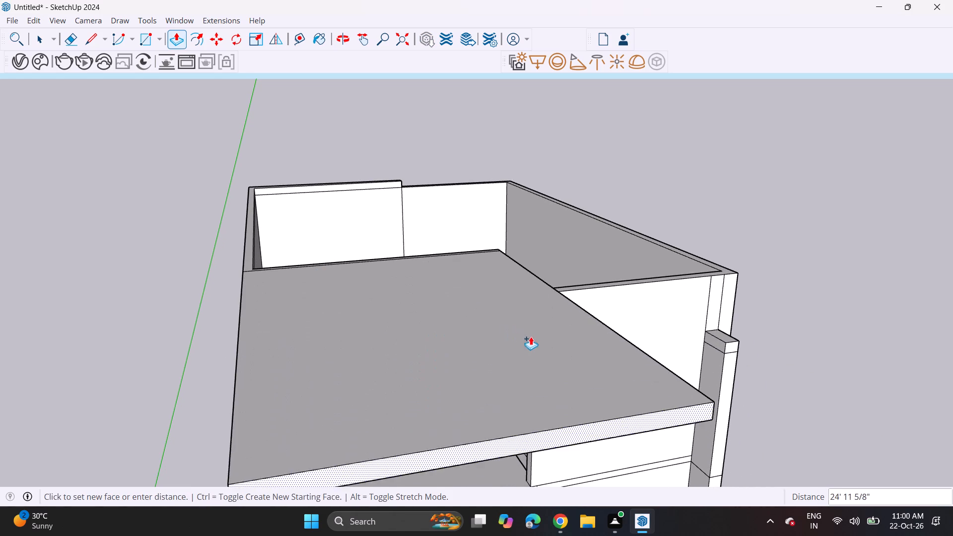
{"action": "middle_click_drag", "start_coordinate": [550, 325], "coordinate": [91, 232]}
{"action": "scroll", "coordinate": [127, 277], "scroll_direction": "down", "scroll_amount": 4}
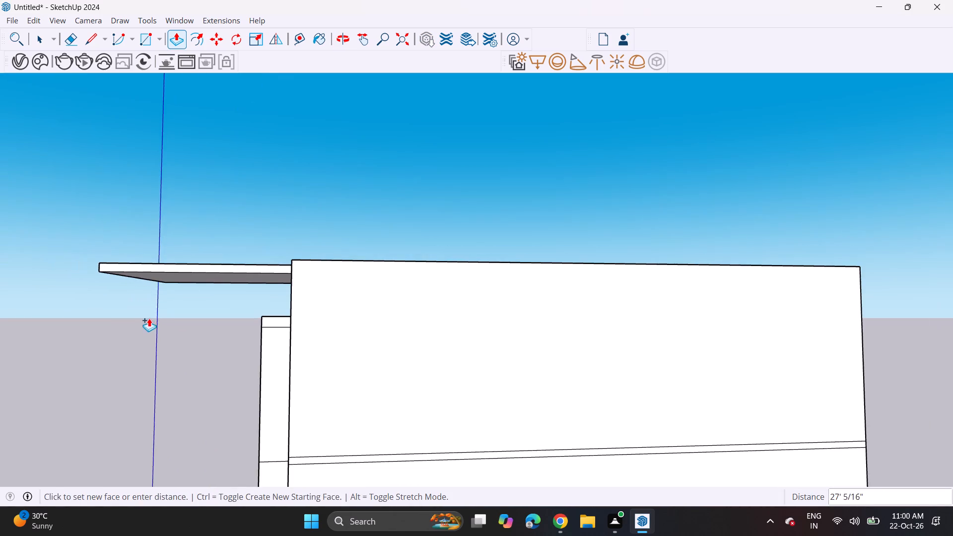
{"action": "middle_click_drag", "start_coordinate": [149, 318], "coordinate": [276, 336]}
{"action": "left_click", "coordinate": [307, 429]}
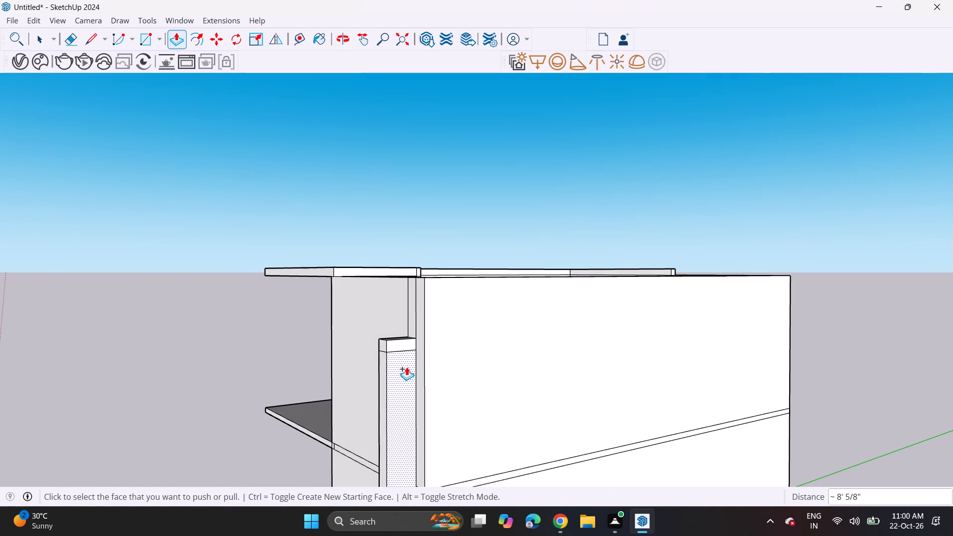
Extrude the fin's top face upward 5' 1 1/16" as a new segment, reaching above the walled half's front wall.
{"action": "middle_click_drag", "start_coordinate": [403, 342], "coordinate": [532, 415]}
{"action": "scroll", "coordinate": [532, 415], "scroll_direction": "up", "scroll_amount": 4}
{"action": "left_click", "coordinate": [527, 402]}
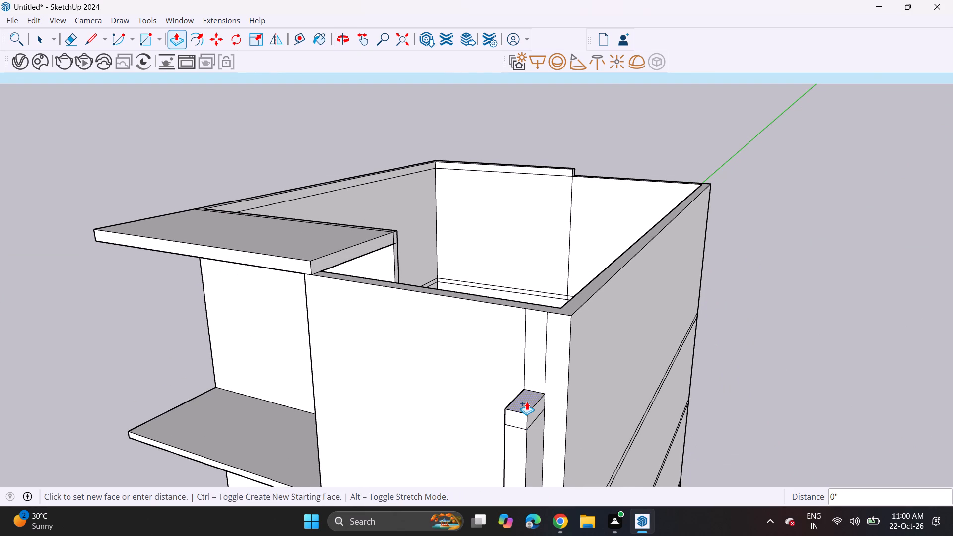
{"action": "left_click", "coordinate": [539, 297]}
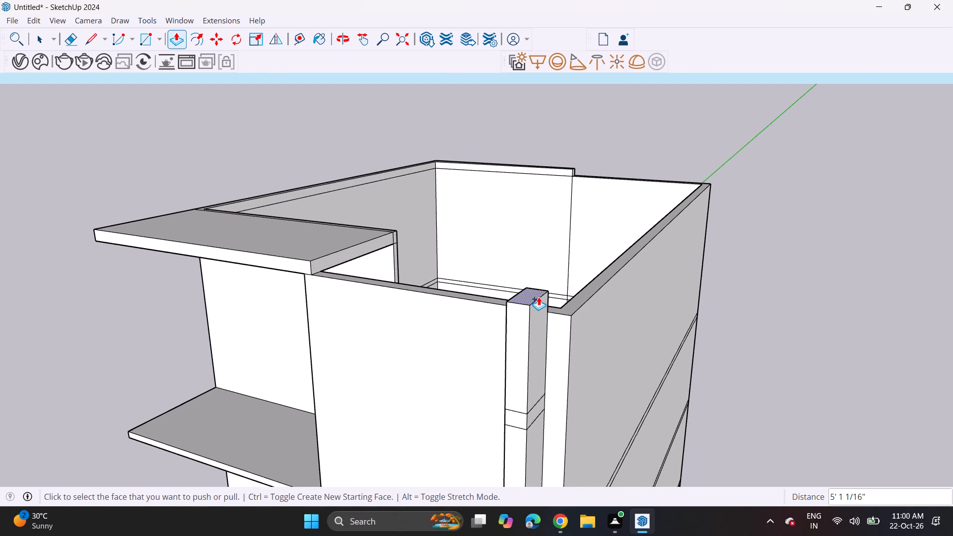
Push the fin's top face down to the front wall's top as a new starting face, marking off a separate top segment.
{"action": "middle_click_drag", "start_coordinate": [519, 296], "coordinate": [669, 280]}
{"action": "scroll", "coordinate": [615, 263], "scroll_direction": "up", "scroll_amount": 4}
{"action": "left_click", "coordinate": [644, 273]}
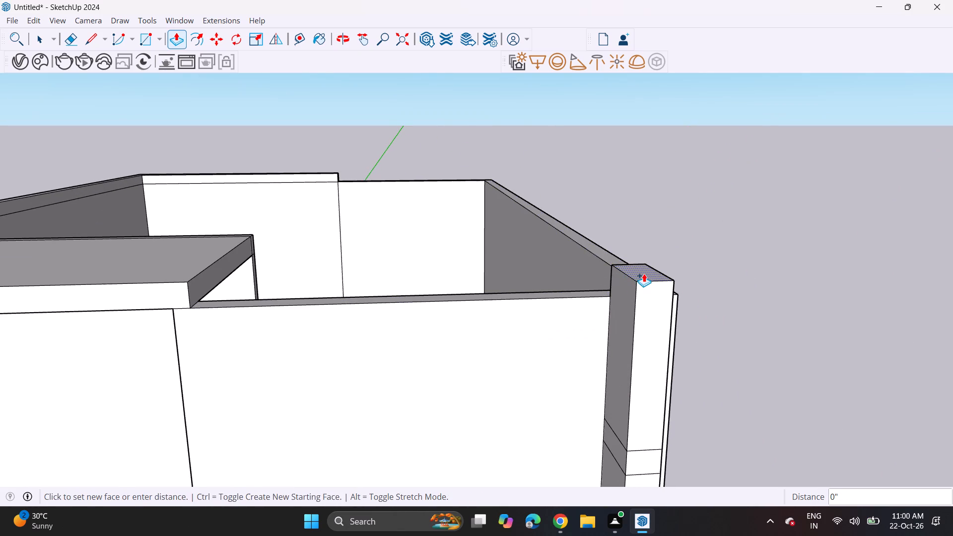
{"action": "left_click", "coordinate": [609, 299]}
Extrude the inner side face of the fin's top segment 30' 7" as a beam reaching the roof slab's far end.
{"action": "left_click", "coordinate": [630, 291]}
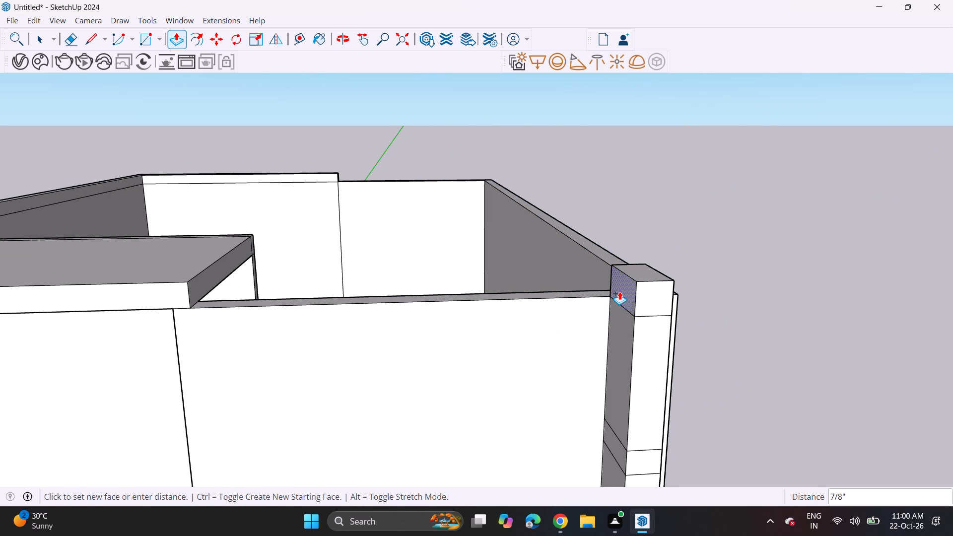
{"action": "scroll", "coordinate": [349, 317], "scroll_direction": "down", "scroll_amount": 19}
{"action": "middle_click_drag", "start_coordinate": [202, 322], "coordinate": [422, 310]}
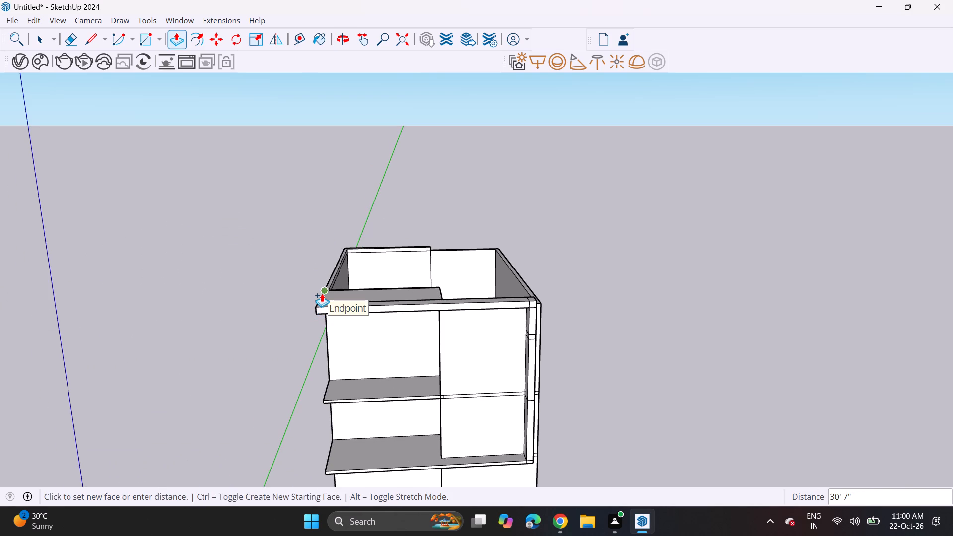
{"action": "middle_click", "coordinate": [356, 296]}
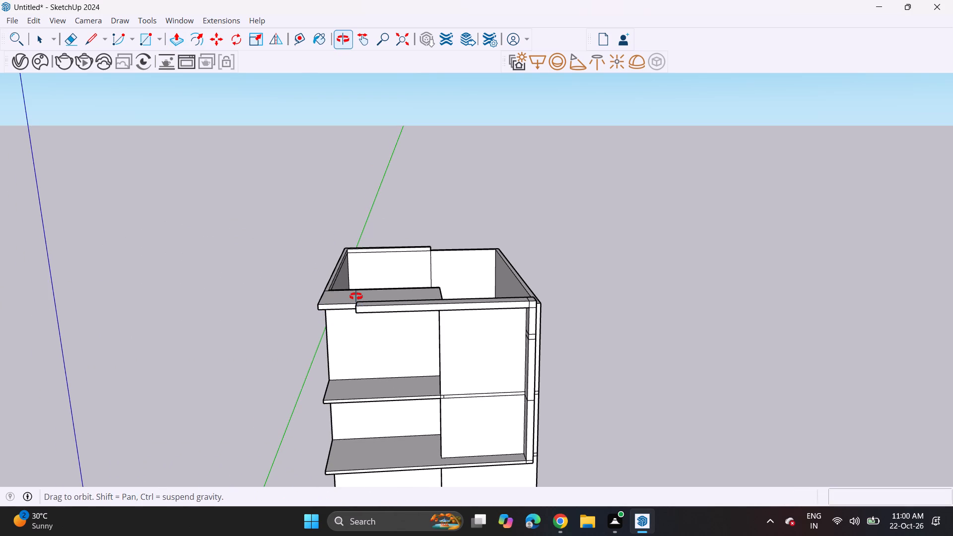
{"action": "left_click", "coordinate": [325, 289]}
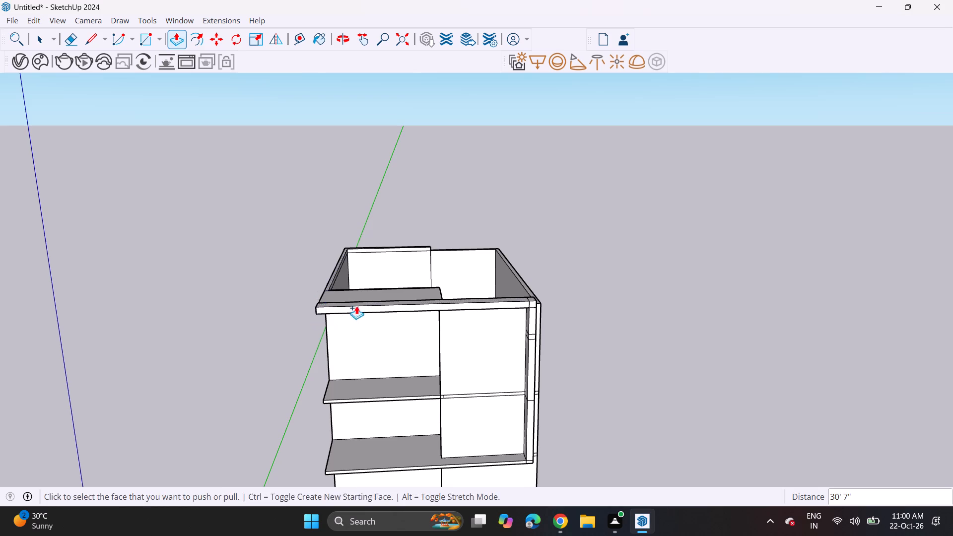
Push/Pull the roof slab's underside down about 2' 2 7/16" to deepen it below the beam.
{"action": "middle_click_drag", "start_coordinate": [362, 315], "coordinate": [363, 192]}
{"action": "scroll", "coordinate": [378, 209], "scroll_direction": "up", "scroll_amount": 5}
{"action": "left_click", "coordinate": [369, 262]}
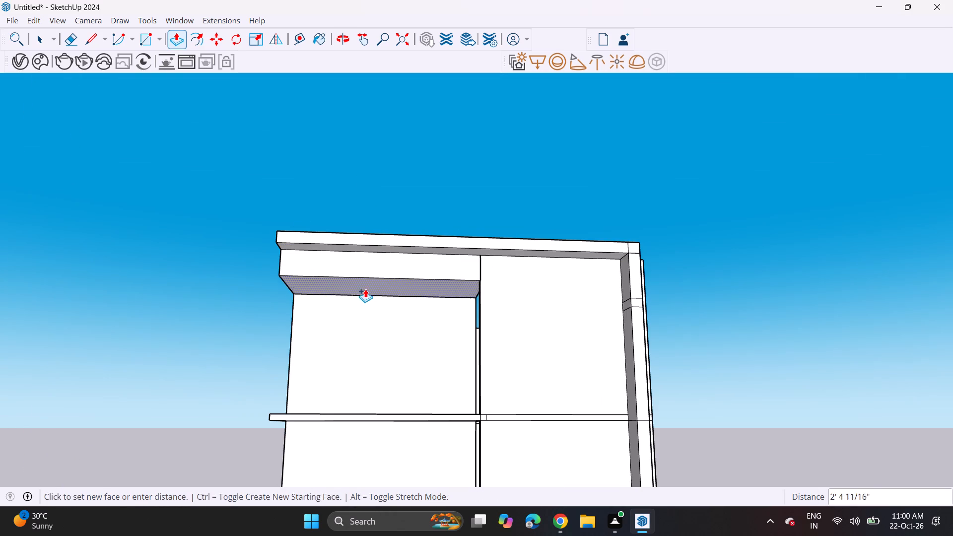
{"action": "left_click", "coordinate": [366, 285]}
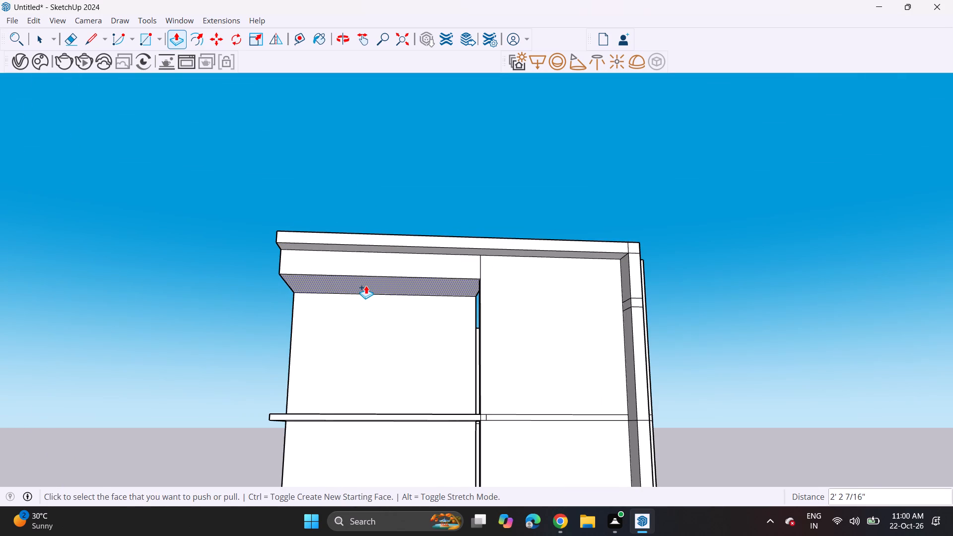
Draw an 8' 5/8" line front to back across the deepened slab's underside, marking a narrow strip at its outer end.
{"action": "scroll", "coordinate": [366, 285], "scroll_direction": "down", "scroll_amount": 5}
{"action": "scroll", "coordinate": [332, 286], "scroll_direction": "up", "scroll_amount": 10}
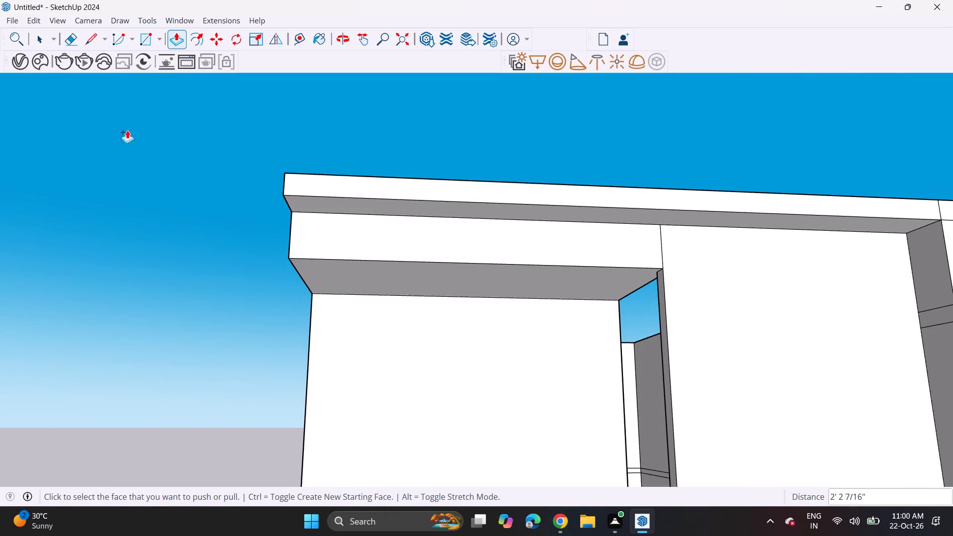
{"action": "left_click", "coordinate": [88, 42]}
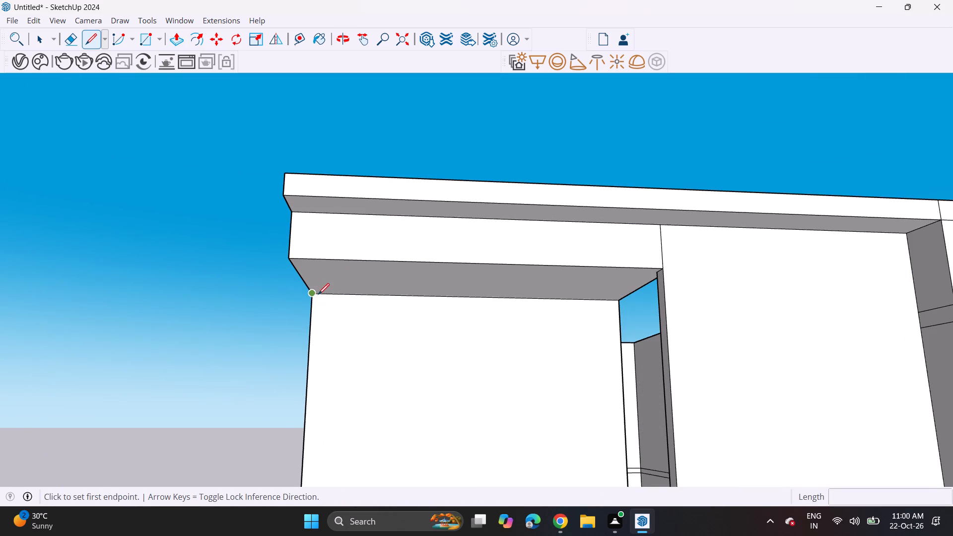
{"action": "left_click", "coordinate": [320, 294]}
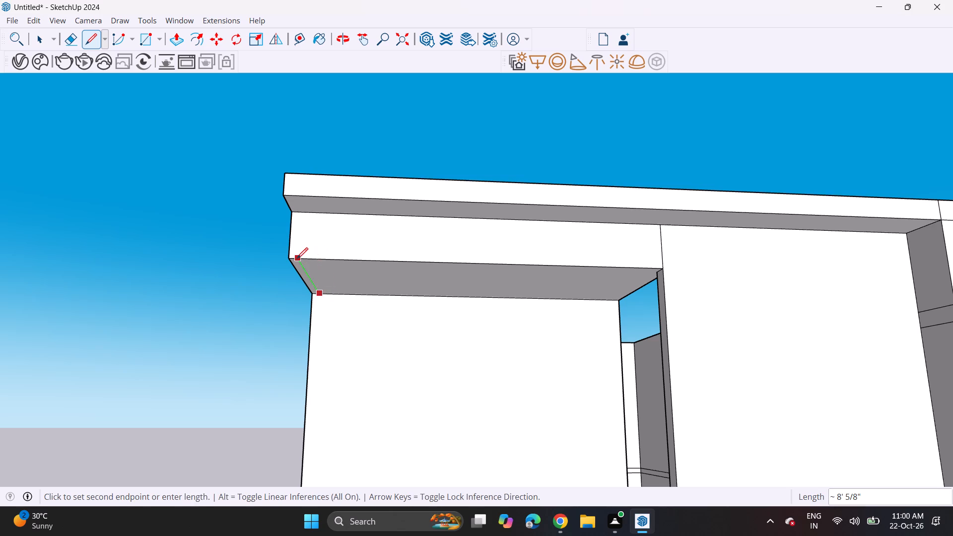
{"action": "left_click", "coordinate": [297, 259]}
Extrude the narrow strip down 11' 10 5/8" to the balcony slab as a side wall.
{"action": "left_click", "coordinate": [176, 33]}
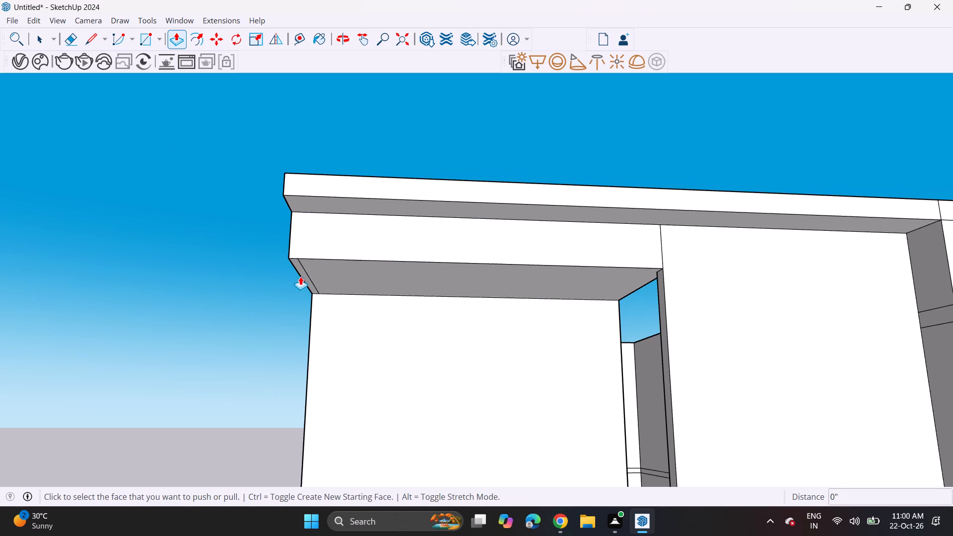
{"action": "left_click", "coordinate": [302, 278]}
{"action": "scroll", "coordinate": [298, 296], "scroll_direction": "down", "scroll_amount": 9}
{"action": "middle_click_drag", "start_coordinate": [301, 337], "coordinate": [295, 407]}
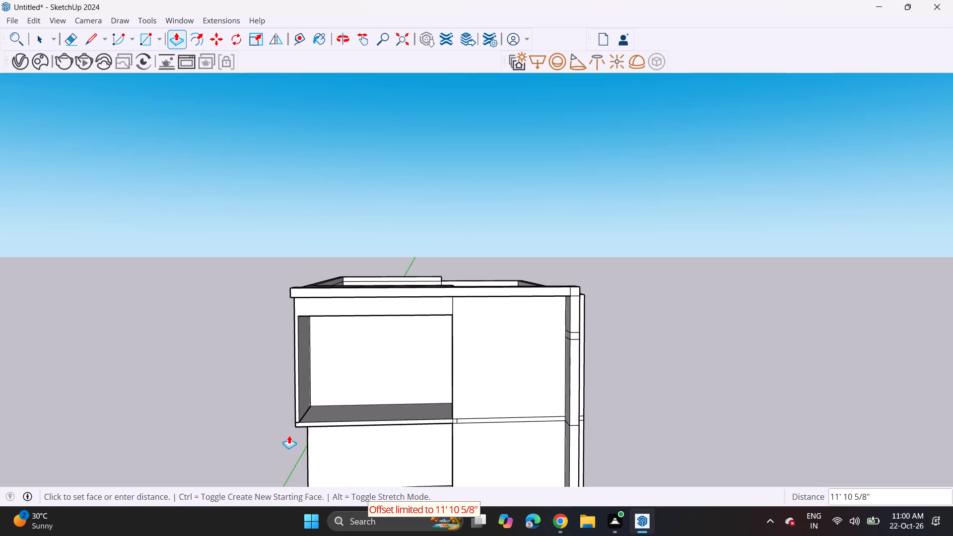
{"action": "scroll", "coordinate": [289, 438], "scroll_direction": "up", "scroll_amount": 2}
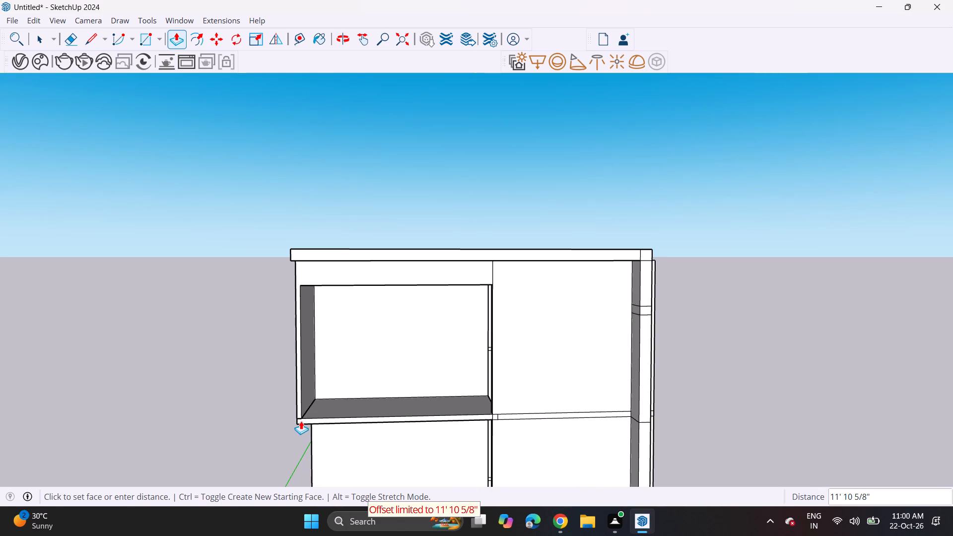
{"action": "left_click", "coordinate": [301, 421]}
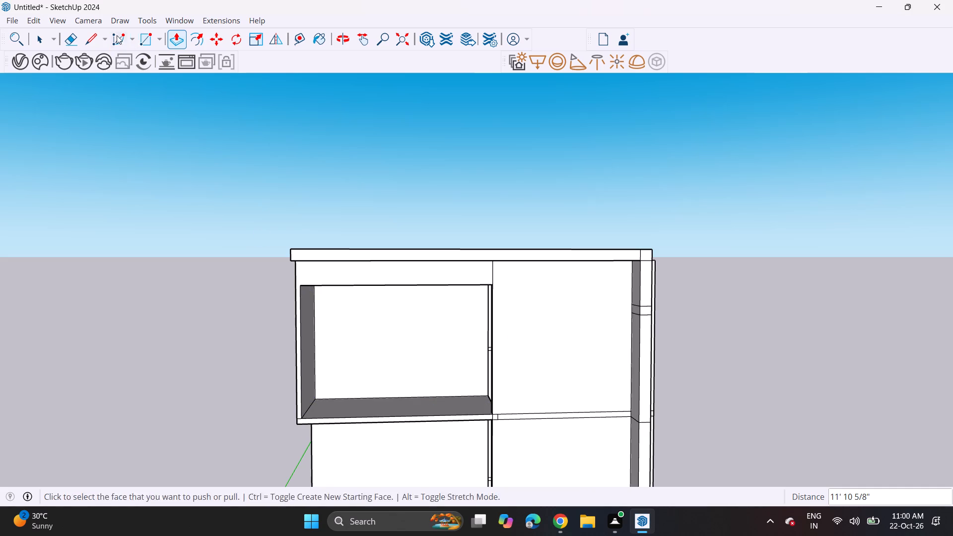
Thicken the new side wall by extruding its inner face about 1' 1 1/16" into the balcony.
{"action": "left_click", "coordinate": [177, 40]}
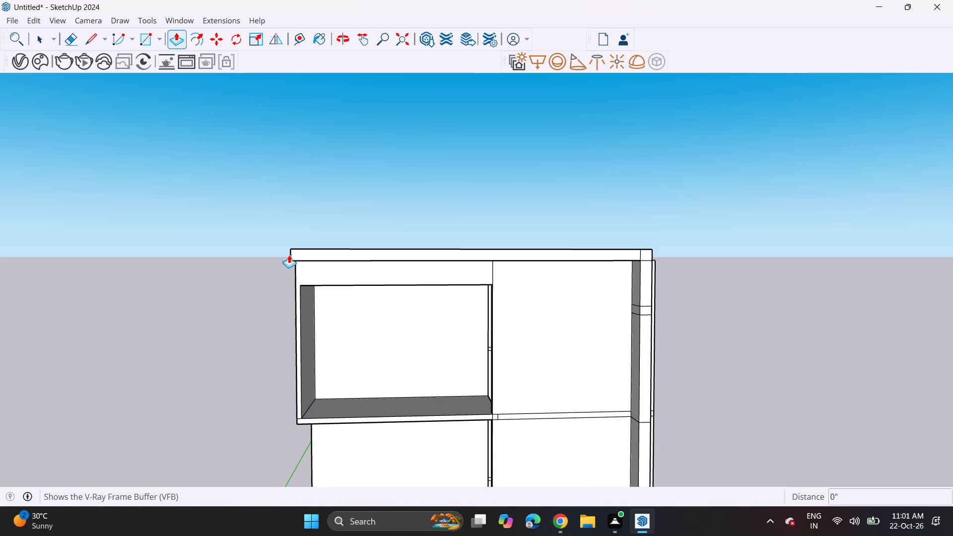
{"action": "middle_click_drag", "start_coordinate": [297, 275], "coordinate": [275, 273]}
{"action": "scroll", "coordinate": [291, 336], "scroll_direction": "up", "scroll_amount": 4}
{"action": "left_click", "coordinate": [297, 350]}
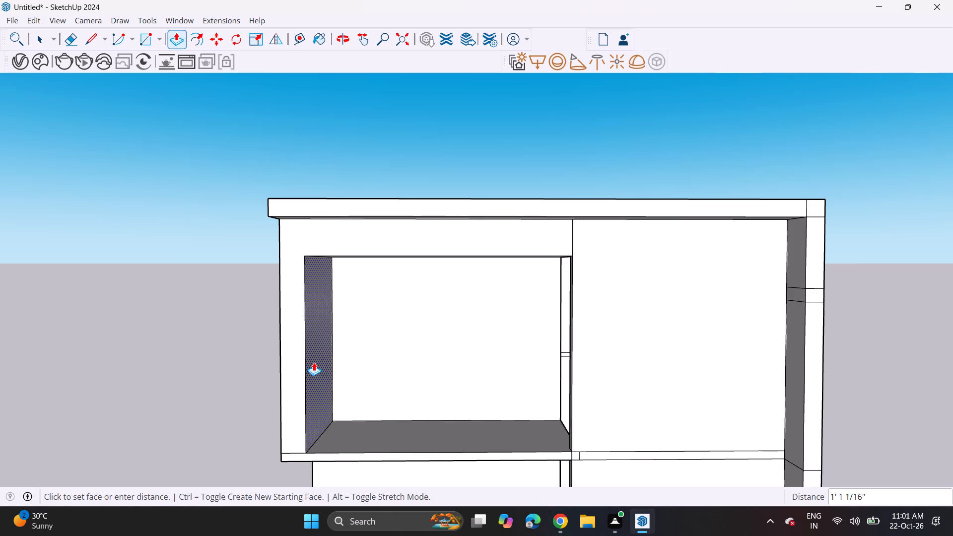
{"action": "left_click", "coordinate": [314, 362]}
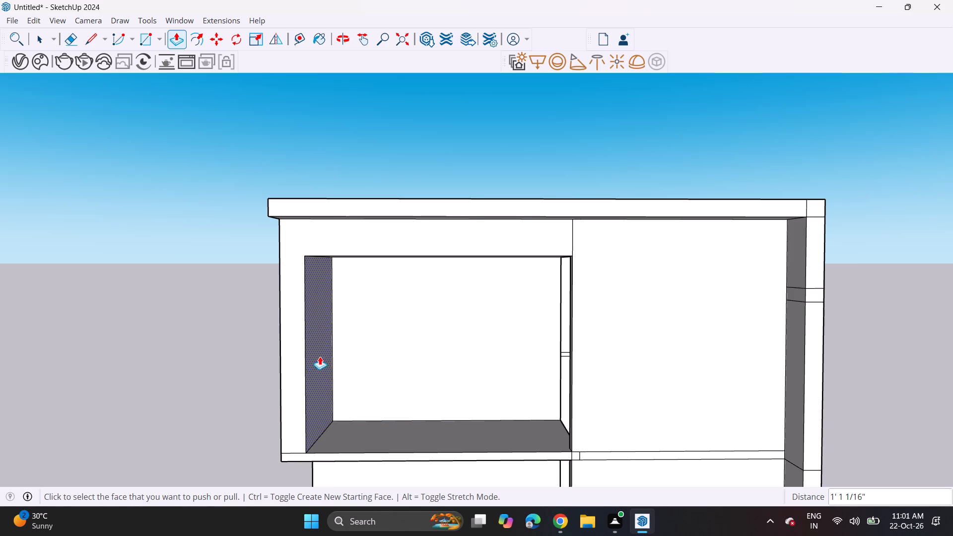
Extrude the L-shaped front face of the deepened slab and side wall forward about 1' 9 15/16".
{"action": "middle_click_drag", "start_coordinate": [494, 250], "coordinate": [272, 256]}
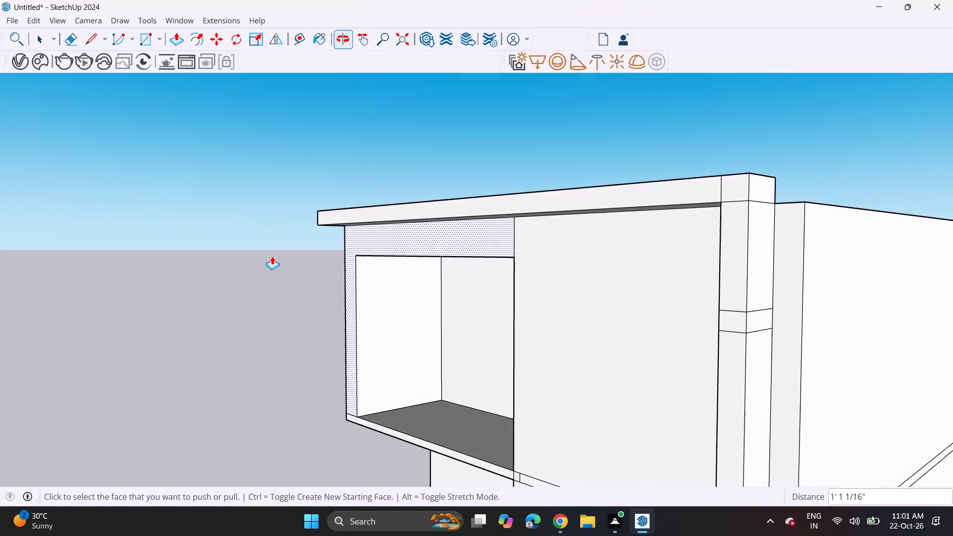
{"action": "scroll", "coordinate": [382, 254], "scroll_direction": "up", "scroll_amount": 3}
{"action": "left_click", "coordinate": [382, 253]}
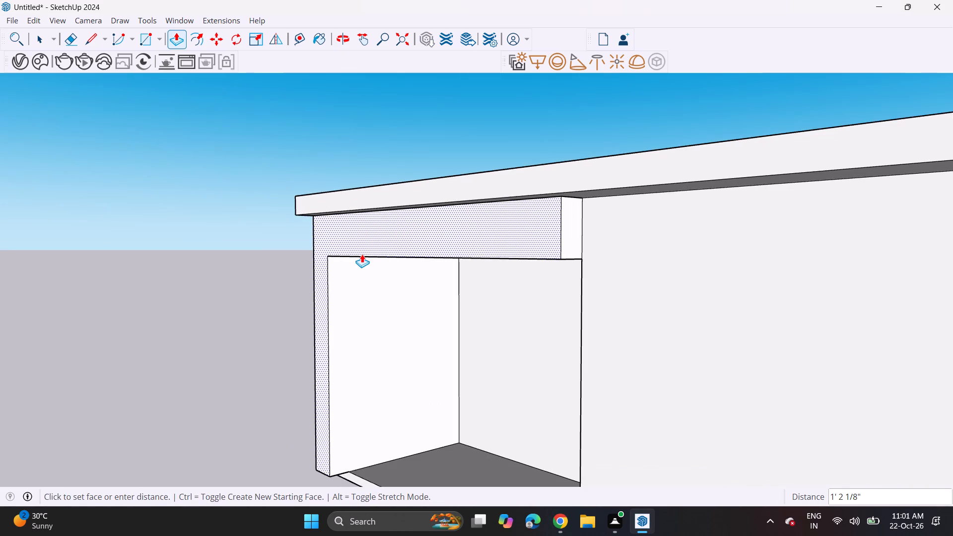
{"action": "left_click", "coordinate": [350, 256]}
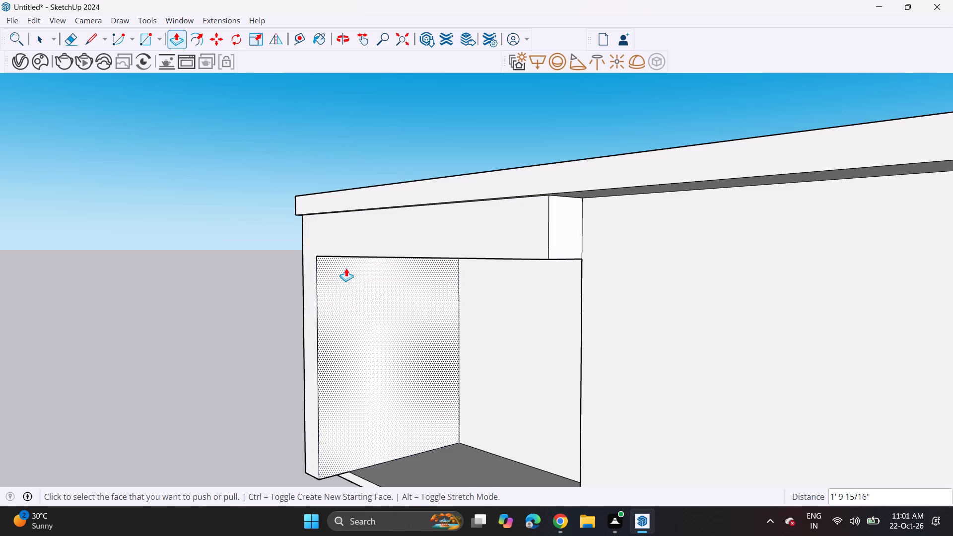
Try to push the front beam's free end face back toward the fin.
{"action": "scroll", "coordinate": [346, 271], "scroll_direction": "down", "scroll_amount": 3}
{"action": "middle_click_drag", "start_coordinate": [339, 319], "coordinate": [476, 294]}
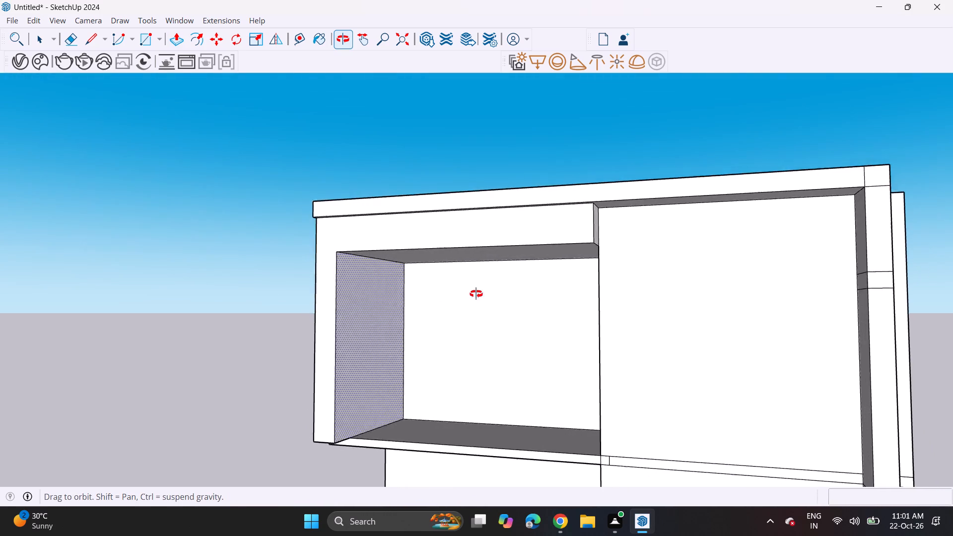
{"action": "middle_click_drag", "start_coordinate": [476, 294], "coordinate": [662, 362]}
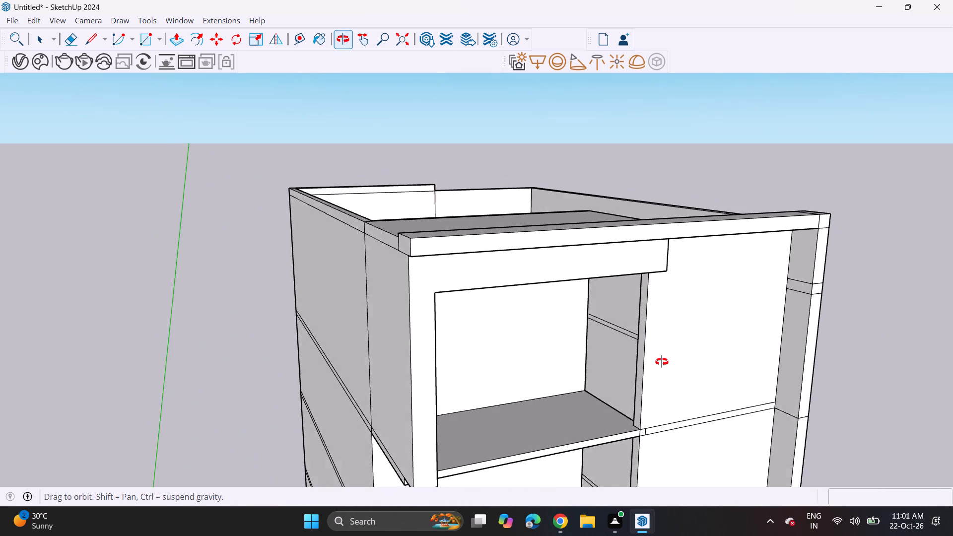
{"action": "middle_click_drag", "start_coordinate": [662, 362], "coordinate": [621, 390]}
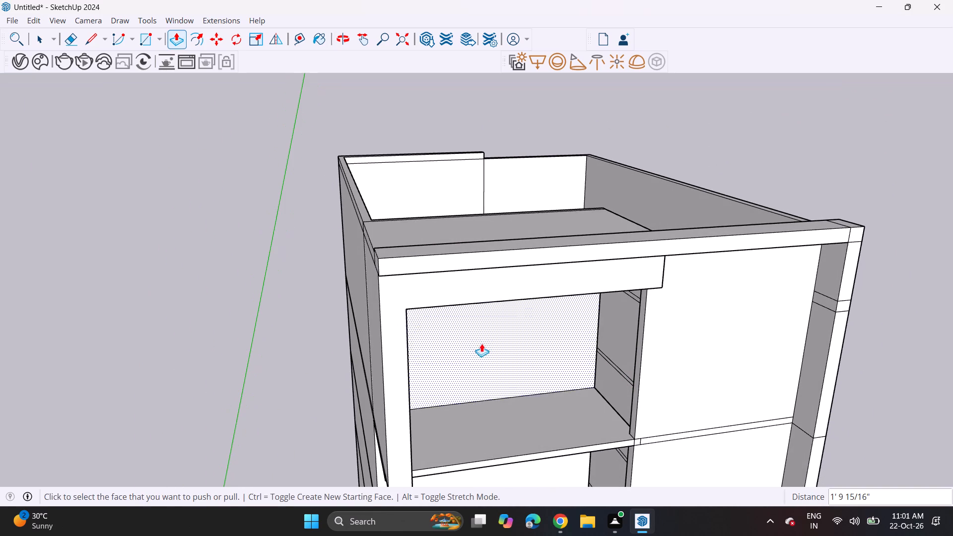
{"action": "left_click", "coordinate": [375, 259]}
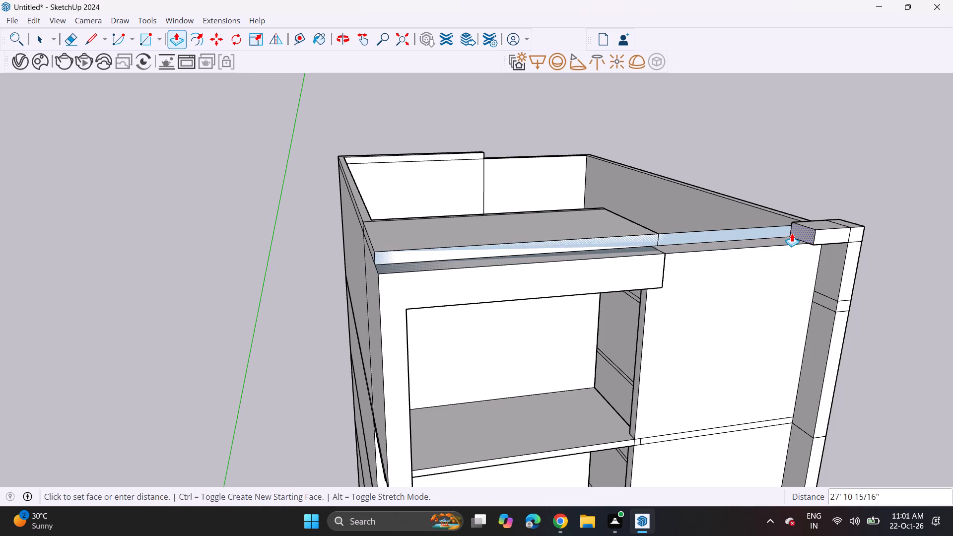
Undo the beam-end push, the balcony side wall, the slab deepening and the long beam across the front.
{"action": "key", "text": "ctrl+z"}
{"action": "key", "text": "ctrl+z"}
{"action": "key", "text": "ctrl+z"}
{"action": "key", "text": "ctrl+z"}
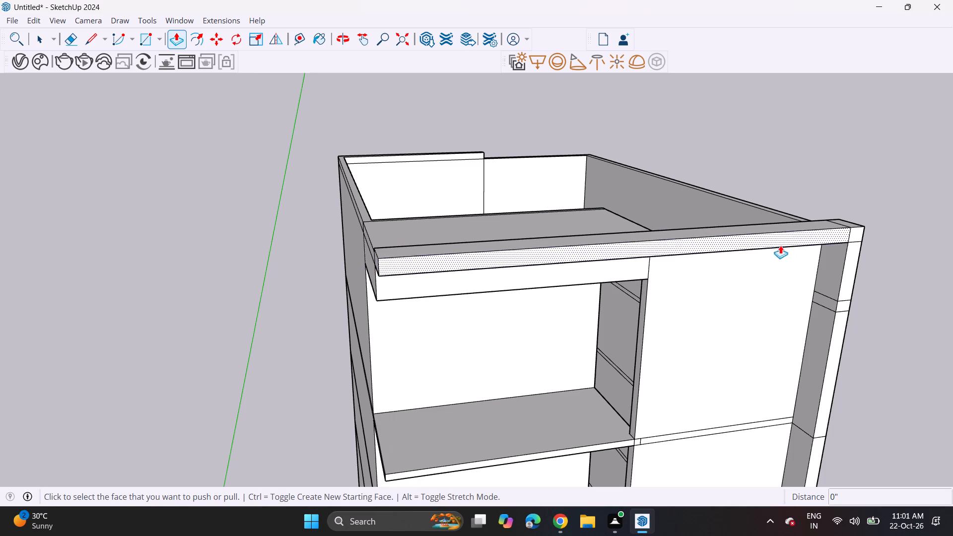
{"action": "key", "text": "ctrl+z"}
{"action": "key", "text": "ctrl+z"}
Undo the fin's upper segments, the roof slab and the thin top band on the columned half's walls.
{"action": "middle_click_drag", "start_coordinate": [726, 301], "coordinate": [696, 288]}
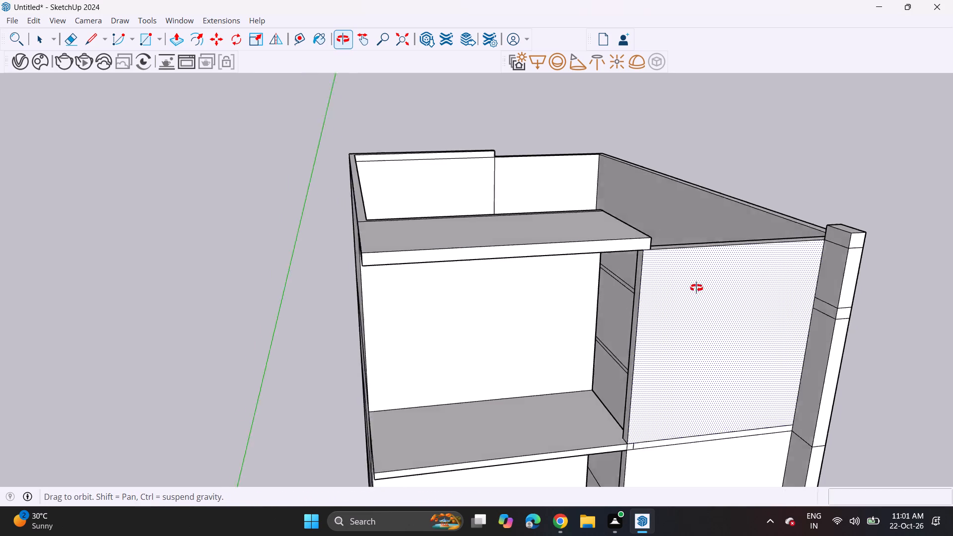
{"action": "middle_click_drag", "start_coordinate": [696, 288], "coordinate": [669, 232]}
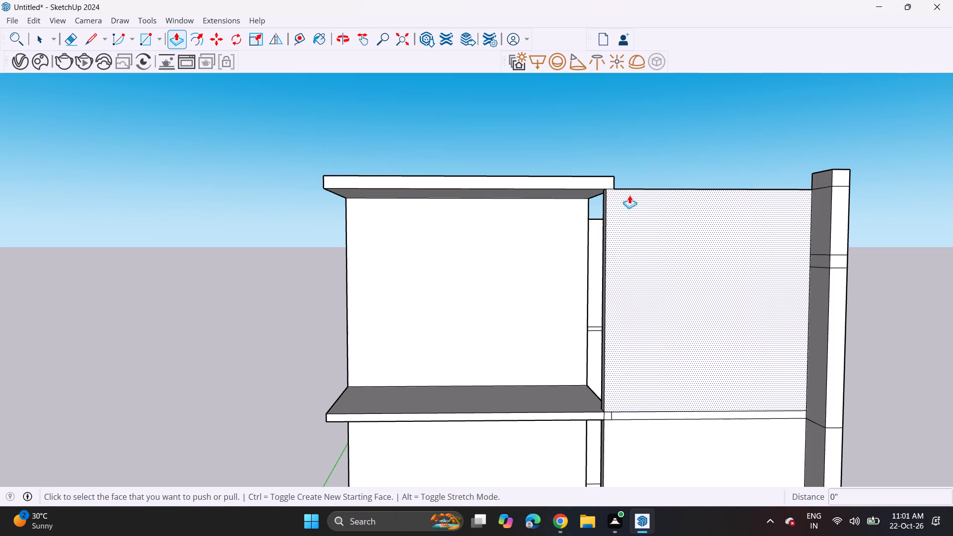
{"action": "key", "text": "ctrl+z"}
{"action": "key", "text": "ctrl+z"}
{"action": "key", "text": "ctrl+z"}
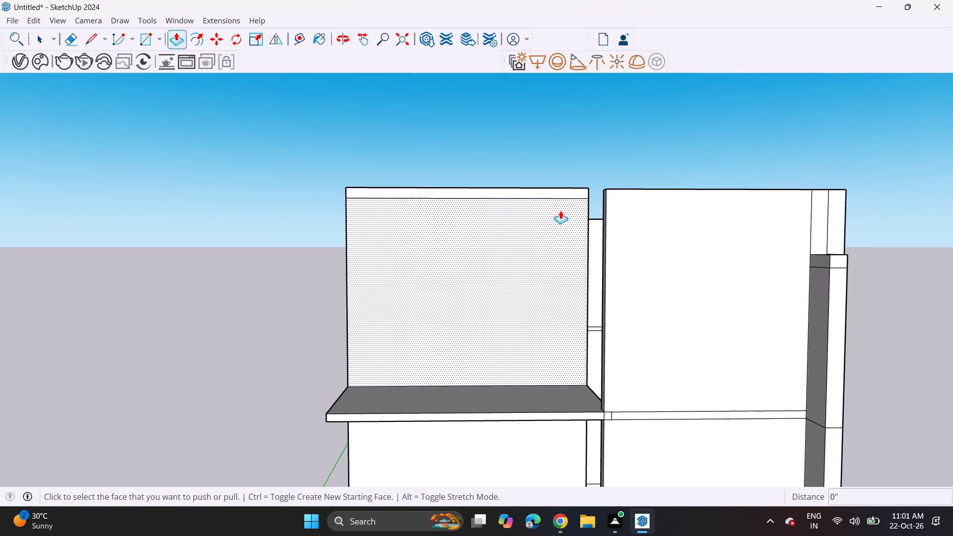
{"action": "middle_click_drag", "start_coordinate": [545, 205], "coordinate": [552, 340]}
{"action": "scroll", "coordinate": [496, 287], "scroll_direction": "up", "scroll_amount": 2}
{"action": "key", "text": "ctrl+z"}
Raise the columned half's wall tops about 3' 2 11/16" without adding a separate segment.
{"action": "scroll", "coordinate": [495, 286], "scroll_direction": "up", "scroll_amount": 5}
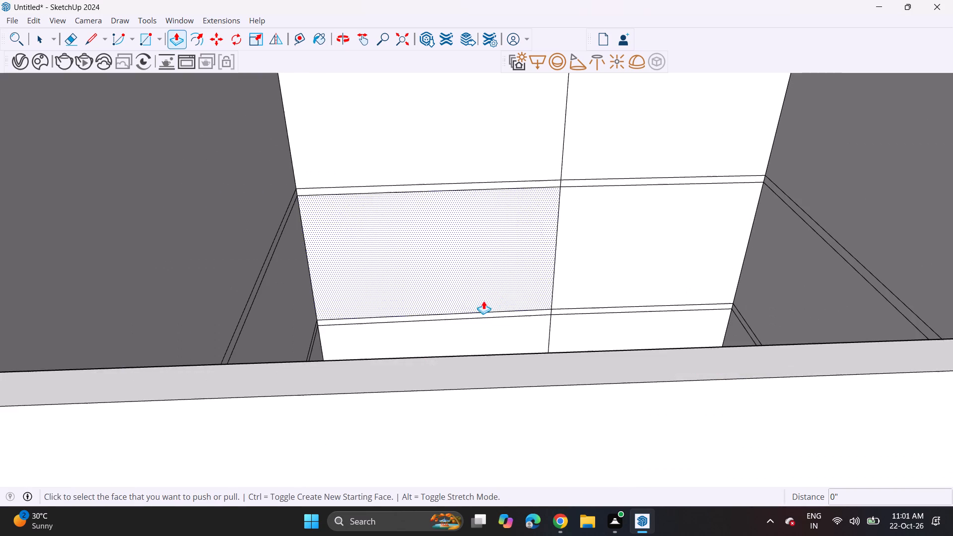
{"action": "left_click", "coordinate": [448, 378]}
{"action": "scroll", "coordinate": [440, 293], "scroll_direction": "down", "scroll_amount": 14}
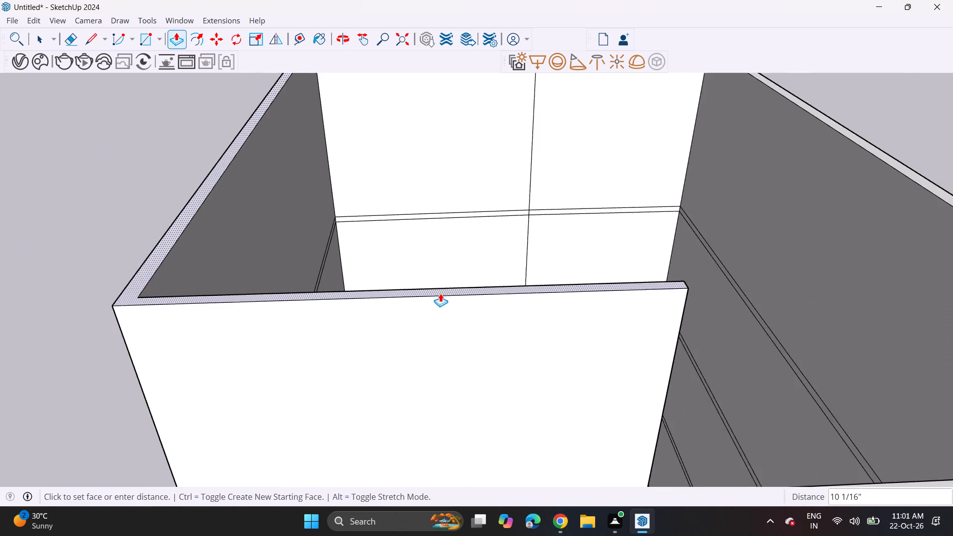
{"action": "scroll", "coordinate": [440, 293], "scroll_direction": "down", "scroll_amount": 6}
{"action": "left_click", "coordinate": [438, 253]}
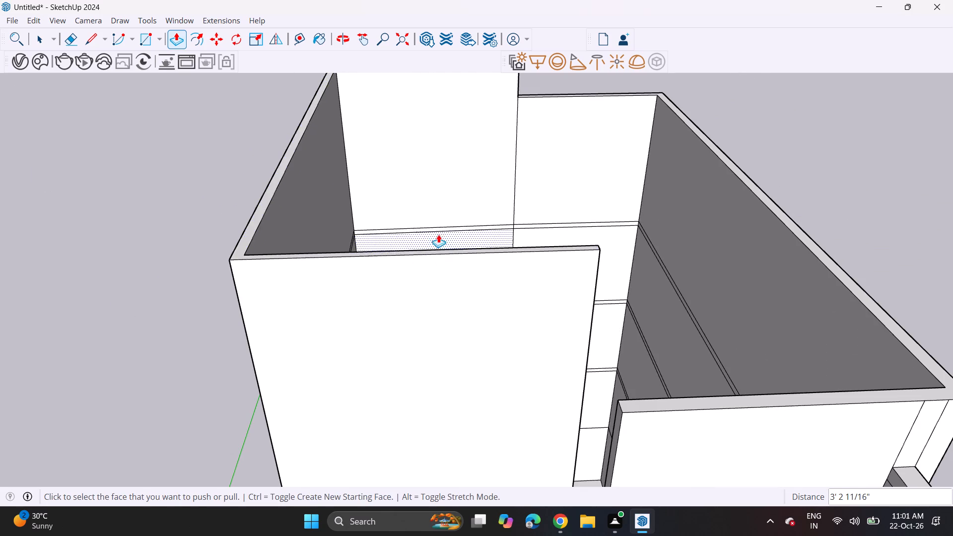
Extrude the columned half's wall tops up about 1' 3 1/8" as a new starting face, forming a separate top band.
{"action": "left_click", "coordinate": [438, 250]}
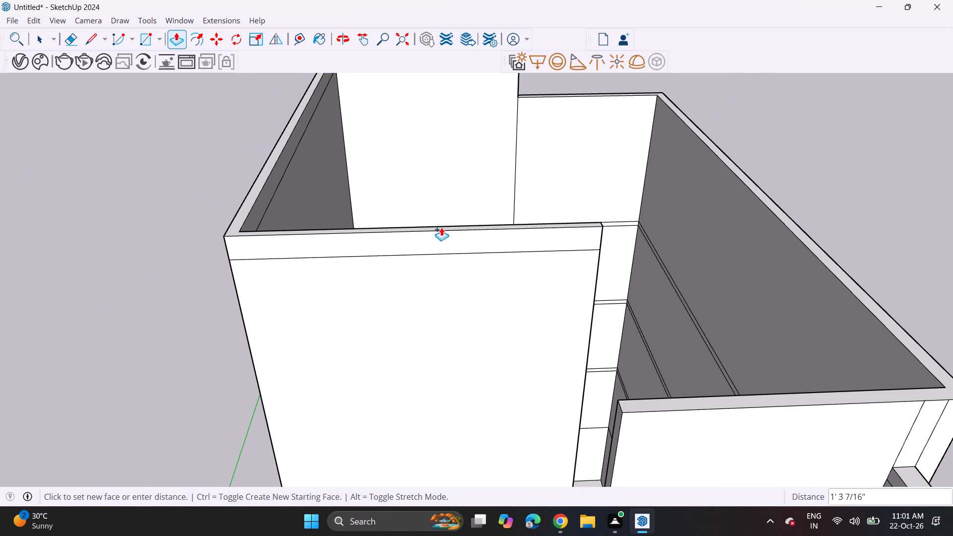
{"action": "left_click", "coordinate": [441, 227]}
Extrude the walled half's wall tops up 4' 5 13/16" as a new segment, level with the columned half's top band.
{"action": "scroll", "coordinate": [539, 289], "scroll_direction": "down", "scroll_amount": 5}
{"action": "middle_click_drag", "start_coordinate": [590, 330], "coordinate": [580, 303]}
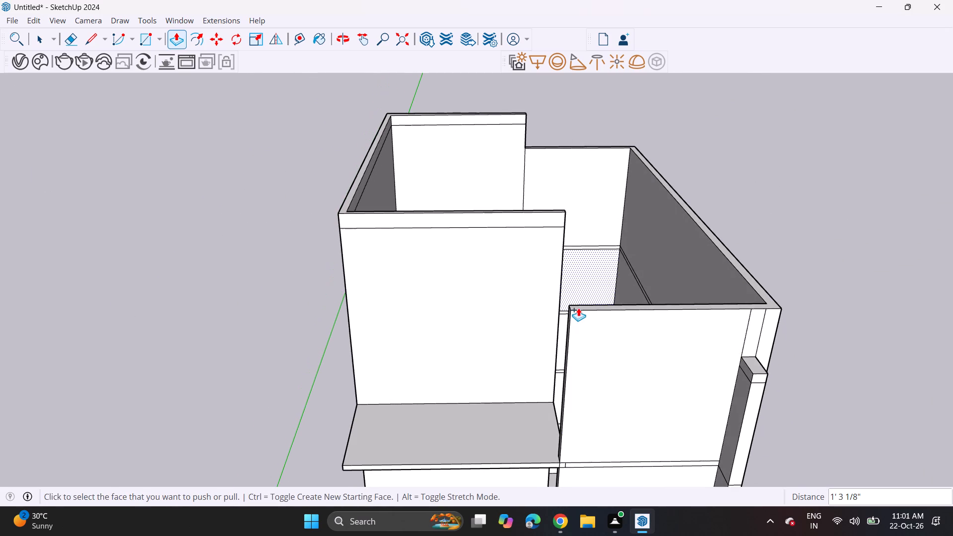
{"action": "left_click", "coordinate": [579, 310]}
{"action": "left_click", "coordinate": [540, 212]}
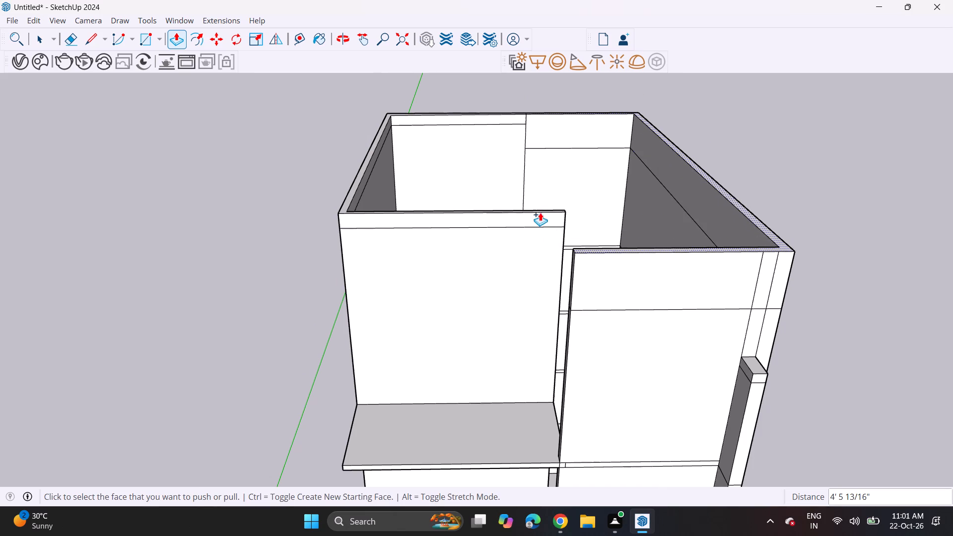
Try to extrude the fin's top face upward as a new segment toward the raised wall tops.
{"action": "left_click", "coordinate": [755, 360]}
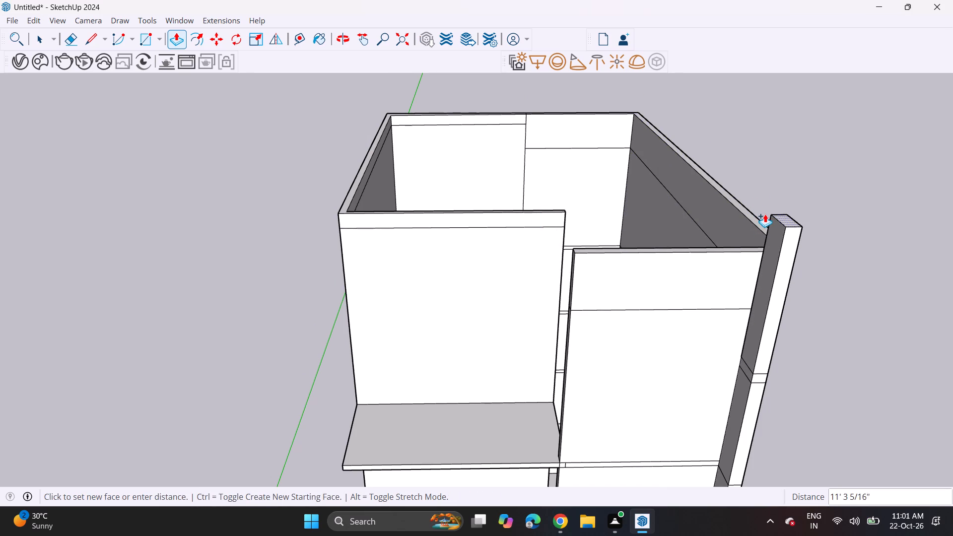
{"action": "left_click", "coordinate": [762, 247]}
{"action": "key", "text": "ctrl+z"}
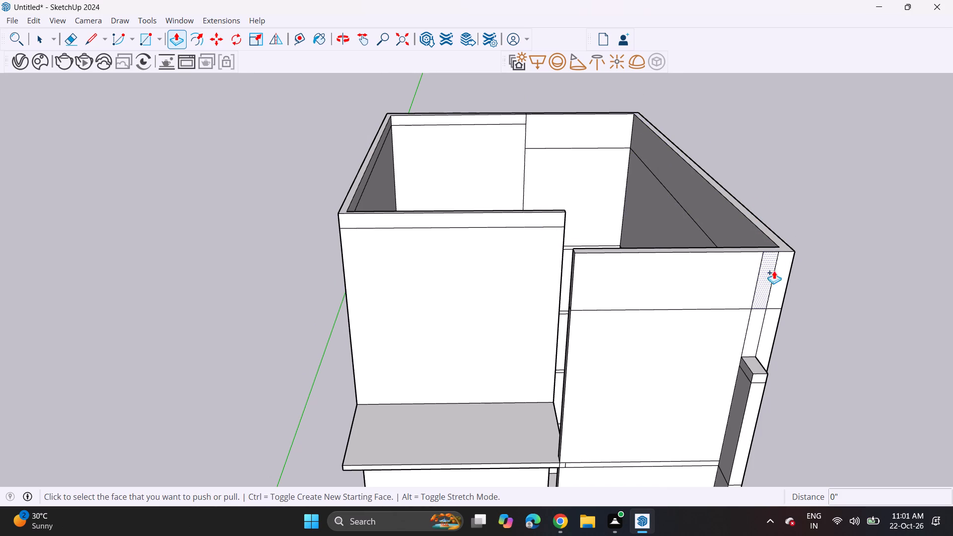
Extrude the fin's top face up 8' 6 7/8" as a new segment, level with the raised wall tops.
{"action": "left_click", "coordinate": [753, 372]}
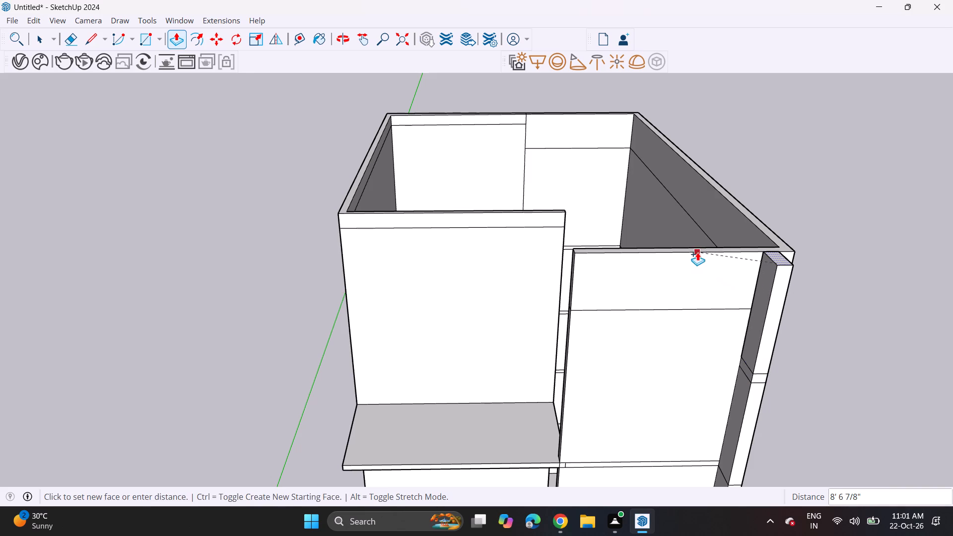
{"action": "left_click", "coordinate": [697, 252]}
Extrude the fin's top face up another 1' 10 3/8" as a new segment above the wall tops.
{"action": "left_click", "coordinate": [775, 259]}
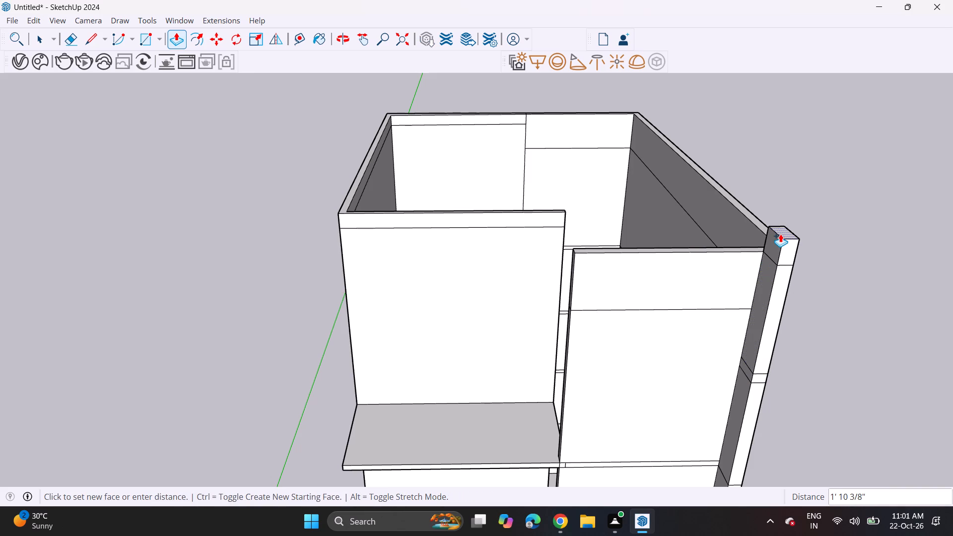
{"action": "left_click", "coordinate": [780, 234]}
Extrude the fin cap's inner side face about 28' 10" across the front as a beam, ending level with the balcony slabs' outer end.
{"action": "left_click", "coordinate": [770, 250]}
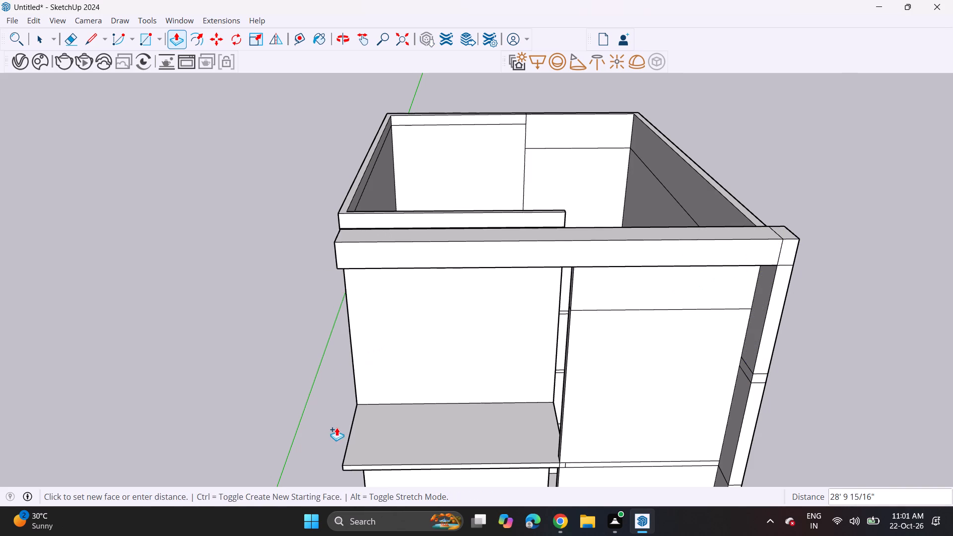
{"action": "left_click", "coordinate": [349, 466]}
Extrude the front face of the top band above the balconies outward about 10' 3 5/16" to meet the beam.
{"action": "middle_click_drag", "start_coordinate": [363, 295], "coordinate": [489, 232]}
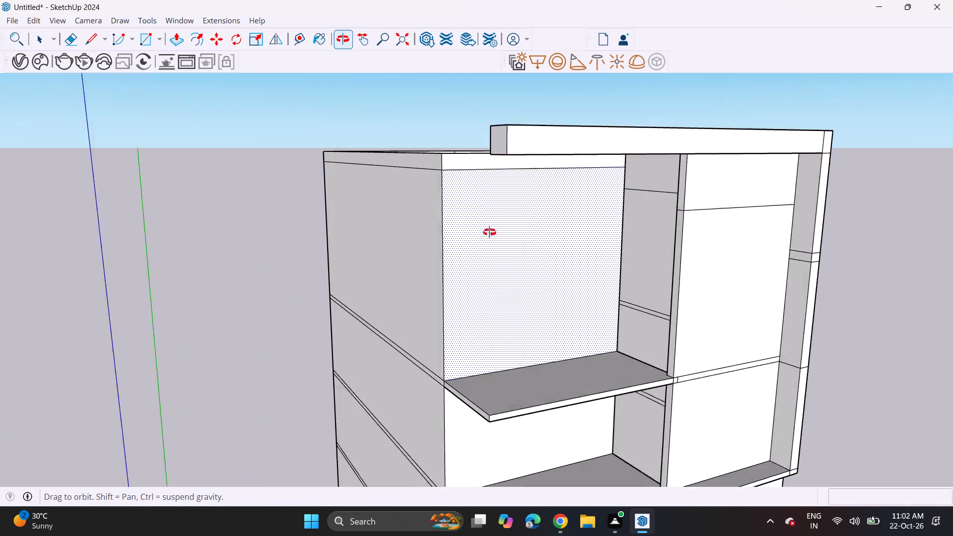
{"action": "middle_click_drag", "start_coordinate": [489, 232], "coordinate": [533, 233]}
{"action": "left_click", "coordinate": [518, 172]}
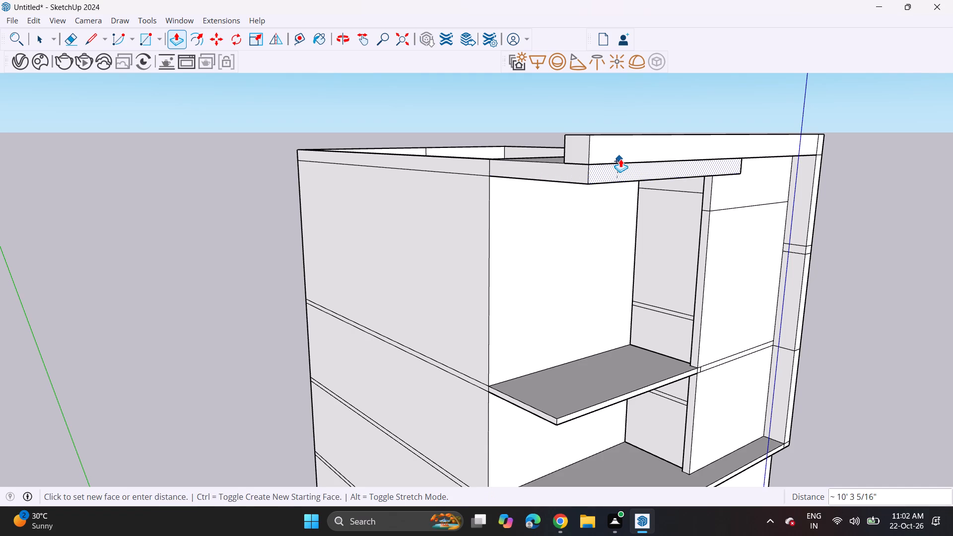
{"action": "left_click", "coordinate": [620, 159]}
Push the overhang's underside up 1' 3 1/8" to the level of the beam's underside.
{"action": "middle_click_drag", "start_coordinate": [815, 160], "coordinate": [672, 132]}
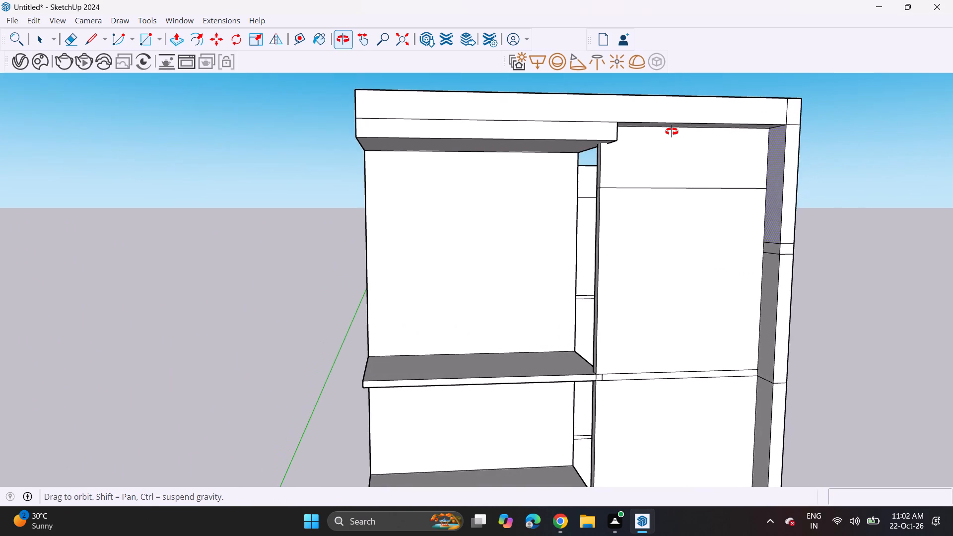
{"action": "middle_click_drag", "start_coordinate": [672, 132], "coordinate": [611, 101]}
{"action": "scroll", "coordinate": [447, 122], "scroll_direction": "up", "scroll_amount": 4}
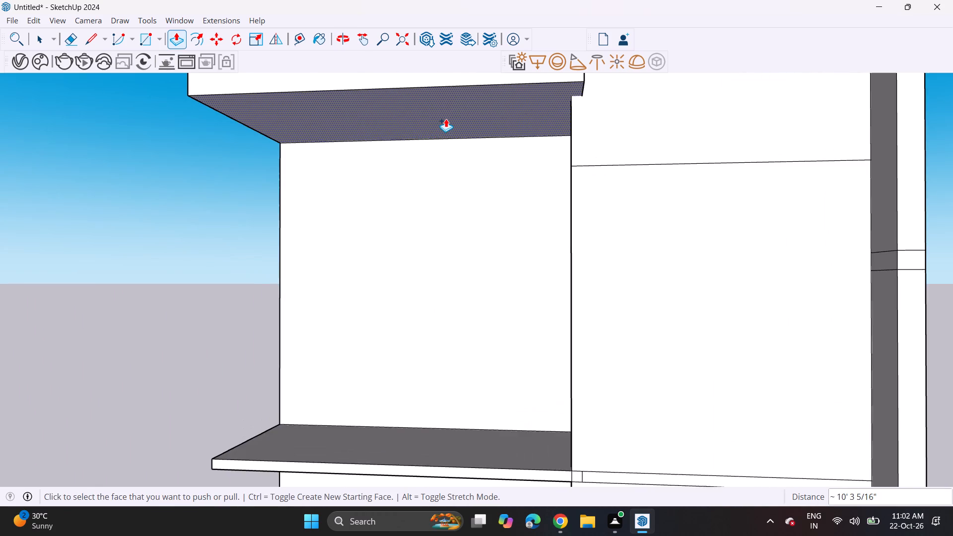
{"action": "scroll", "coordinate": [446, 119], "scroll_direction": "down", "scroll_amount": 4}
{"action": "middle_click_drag", "start_coordinate": [446, 119], "coordinate": [462, 171]}
{"action": "left_click", "coordinate": [462, 172]}
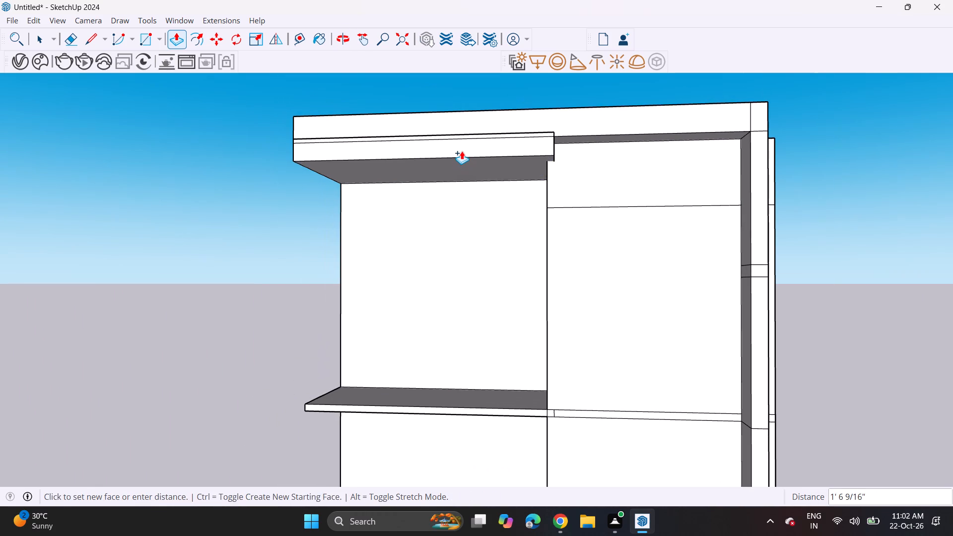
{"action": "left_click", "coordinate": [462, 150]}
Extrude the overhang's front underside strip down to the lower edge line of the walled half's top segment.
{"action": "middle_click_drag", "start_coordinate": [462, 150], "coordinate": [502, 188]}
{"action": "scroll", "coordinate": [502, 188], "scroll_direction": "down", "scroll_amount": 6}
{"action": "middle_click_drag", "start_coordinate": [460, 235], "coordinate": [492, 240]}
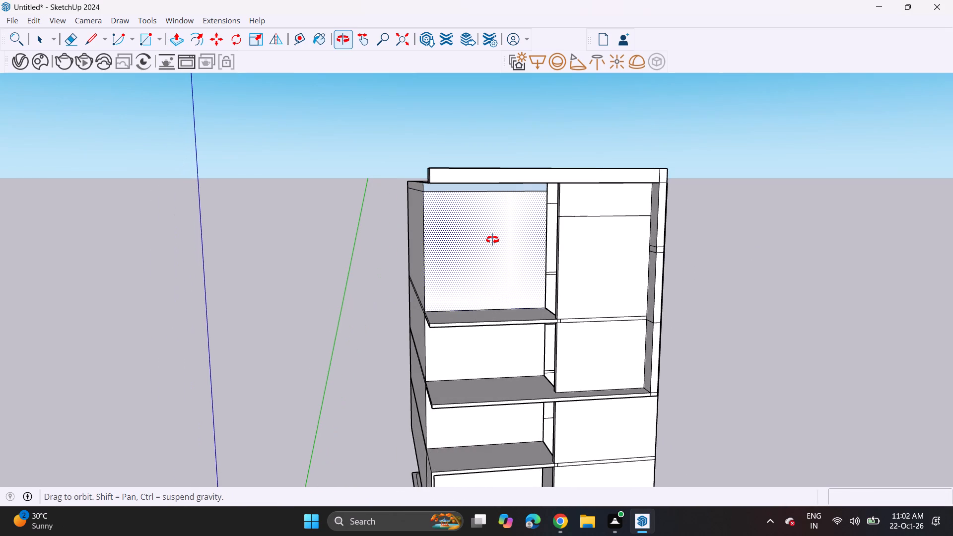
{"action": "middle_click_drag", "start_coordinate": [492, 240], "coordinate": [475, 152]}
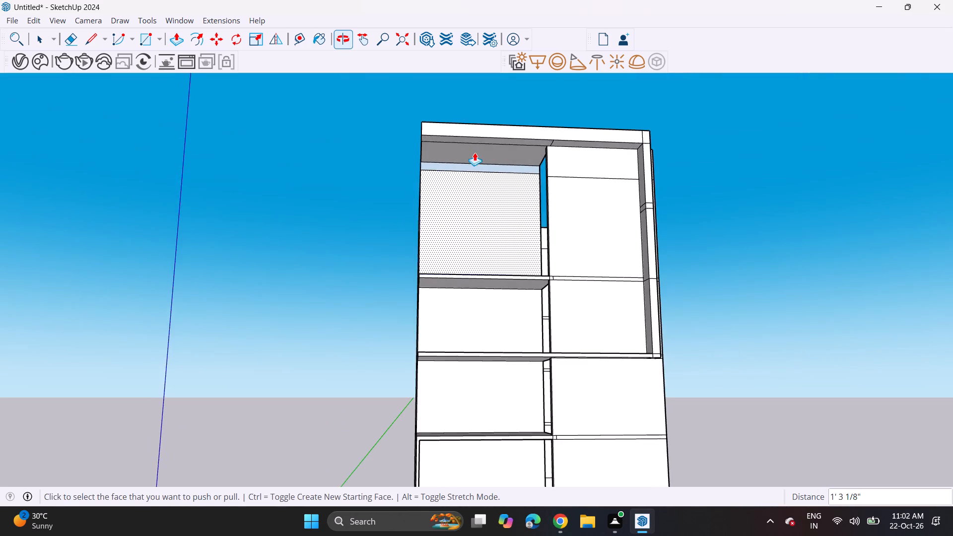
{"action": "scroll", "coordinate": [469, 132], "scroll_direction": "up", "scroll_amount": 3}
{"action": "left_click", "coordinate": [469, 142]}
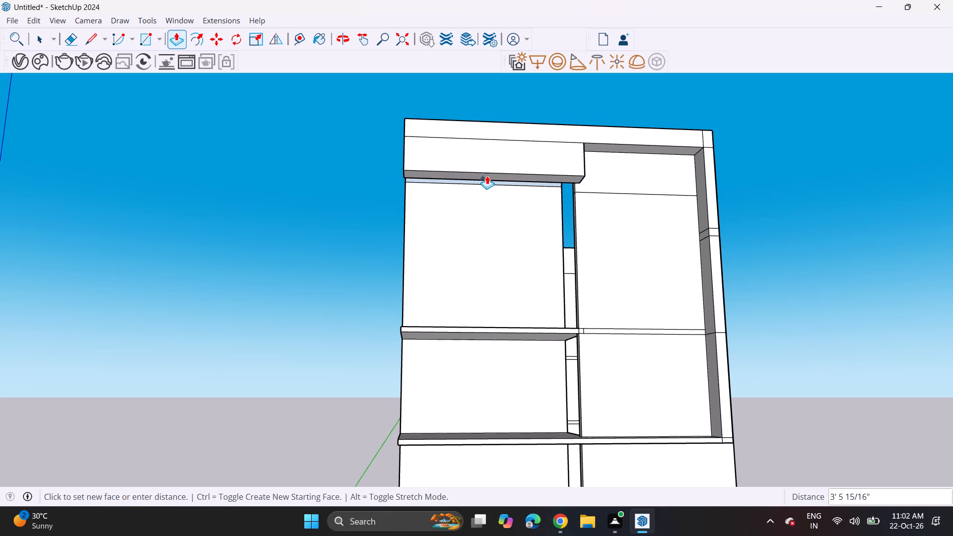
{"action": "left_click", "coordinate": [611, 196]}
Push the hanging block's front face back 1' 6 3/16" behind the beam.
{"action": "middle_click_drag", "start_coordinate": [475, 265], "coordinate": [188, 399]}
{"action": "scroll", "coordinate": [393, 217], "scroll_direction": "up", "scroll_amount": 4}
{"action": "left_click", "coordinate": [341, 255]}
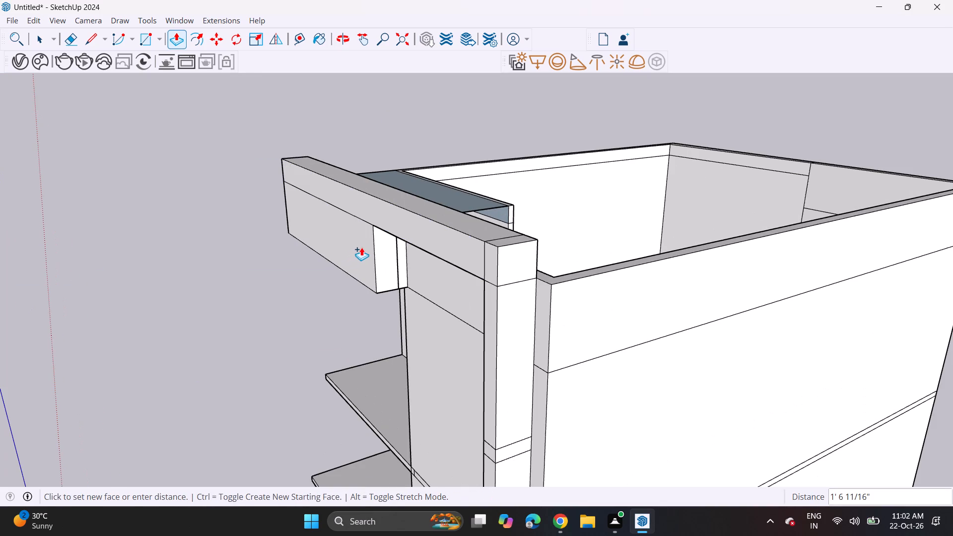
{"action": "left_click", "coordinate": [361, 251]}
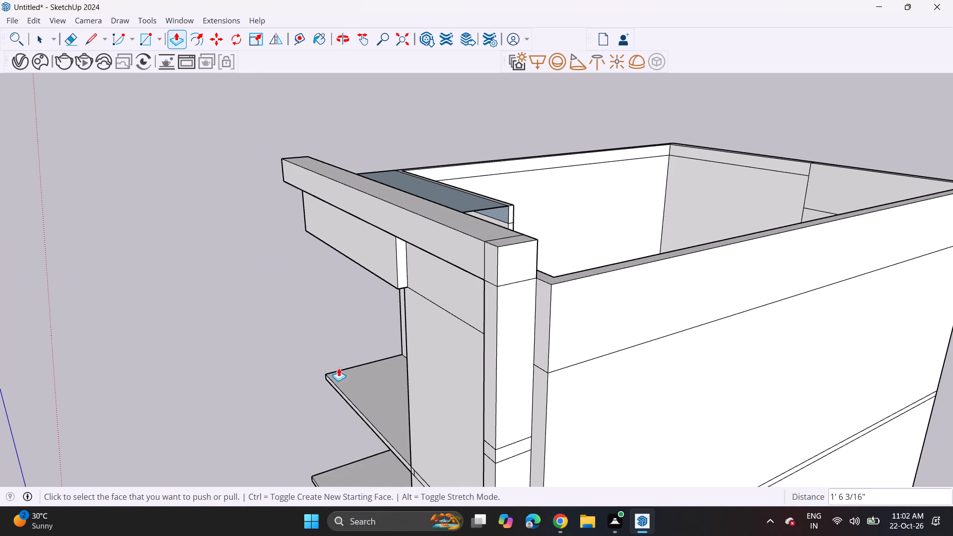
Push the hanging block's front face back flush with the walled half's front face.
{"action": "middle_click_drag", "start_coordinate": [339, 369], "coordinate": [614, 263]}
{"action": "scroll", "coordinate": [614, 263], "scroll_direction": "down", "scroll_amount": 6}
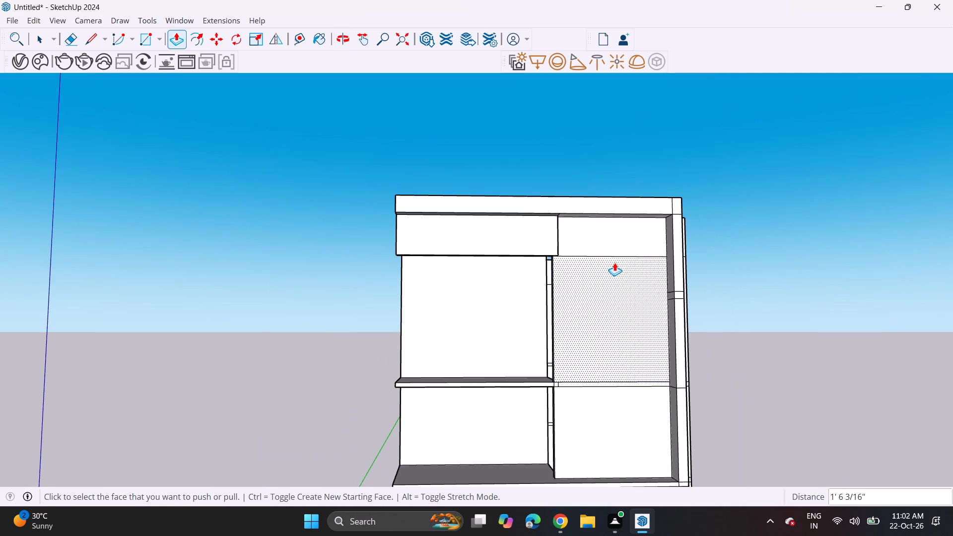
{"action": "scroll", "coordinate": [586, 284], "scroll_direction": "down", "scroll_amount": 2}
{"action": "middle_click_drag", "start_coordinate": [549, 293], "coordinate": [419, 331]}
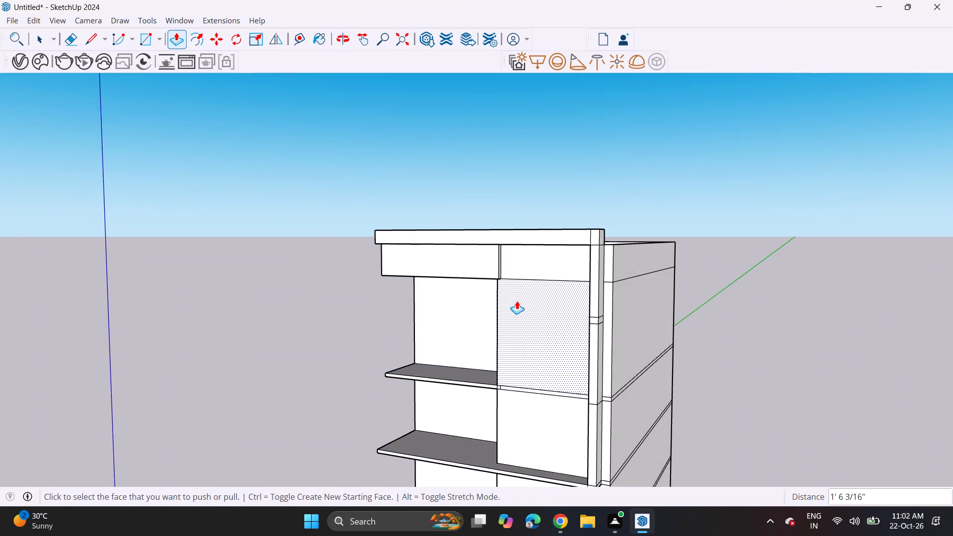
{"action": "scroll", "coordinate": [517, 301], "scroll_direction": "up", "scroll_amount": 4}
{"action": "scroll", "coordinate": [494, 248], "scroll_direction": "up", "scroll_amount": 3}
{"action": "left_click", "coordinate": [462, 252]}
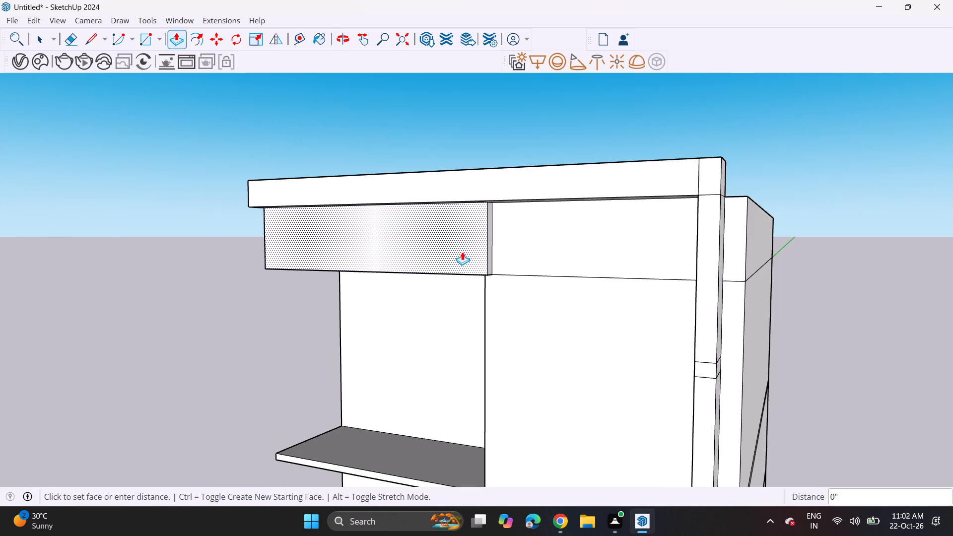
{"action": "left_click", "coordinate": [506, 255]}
Extrude the end face of the walled half's top segment 17' 6 11/16" across the balcony opening as a panel under the overhang.
{"action": "middle_click_drag", "start_coordinate": [475, 258], "coordinate": [684, 237]}
{"action": "scroll", "coordinate": [475, 258], "scroll_direction": "up", "scroll_amount": 1}
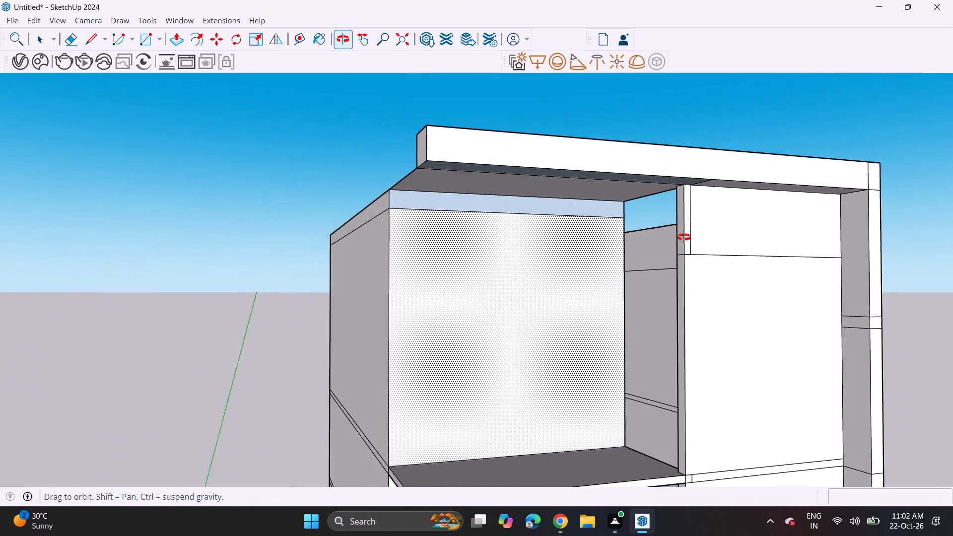
{"action": "middle_click_drag", "start_coordinate": [684, 237], "coordinate": [735, 243]}
{"action": "left_click", "coordinate": [703, 222]}
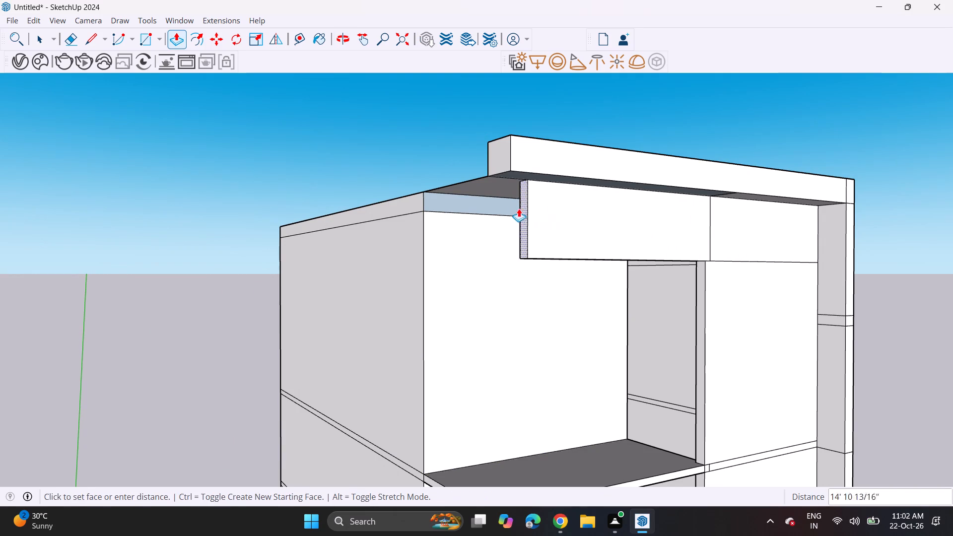
{"action": "left_click", "coordinate": [484, 173]}
Draw a line across the top balcony slab near its outer end, from the front edge to the back wall.
{"action": "middle_click_drag", "start_coordinate": [716, 238], "coordinate": [660, 230]}
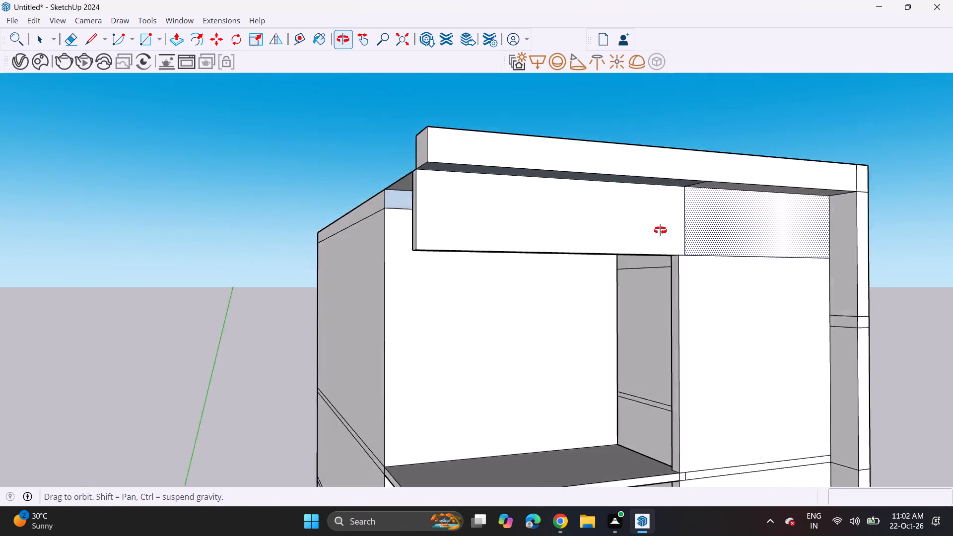
{"action": "middle_click_drag", "start_coordinate": [660, 230], "coordinate": [603, 215]}
{"action": "scroll", "coordinate": [603, 215], "scroll_direction": "up", "scroll_amount": 1}
{"action": "scroll", "coordinate": [589, 218], "scroll_direction": "down", "scroll_amount": 7}
{"action": "middle_click_drag", "start_coordinate": [575, 237], "coordinate": [513, 262]}
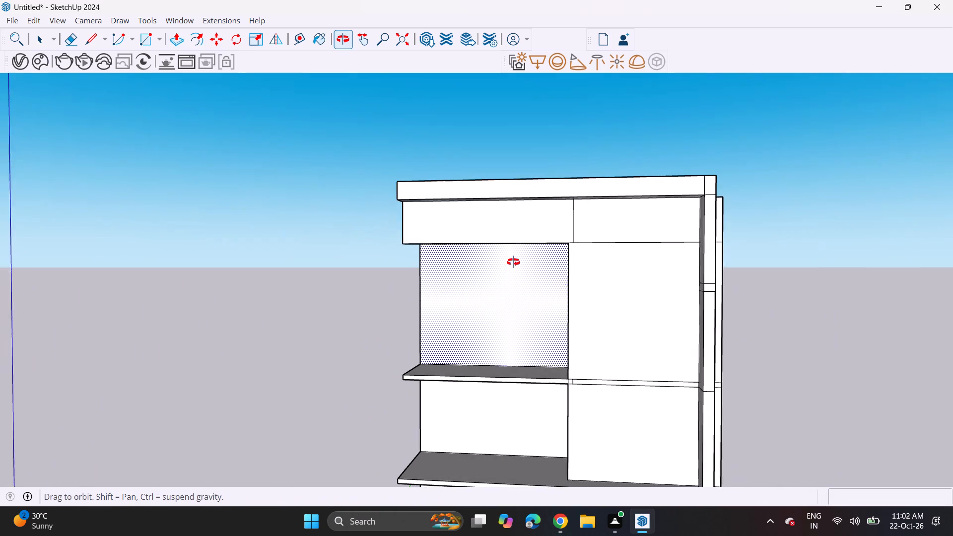
{"action": "middle_click_drag", "start_coordinate": [513, 262], "coordinate": [515, 260]}
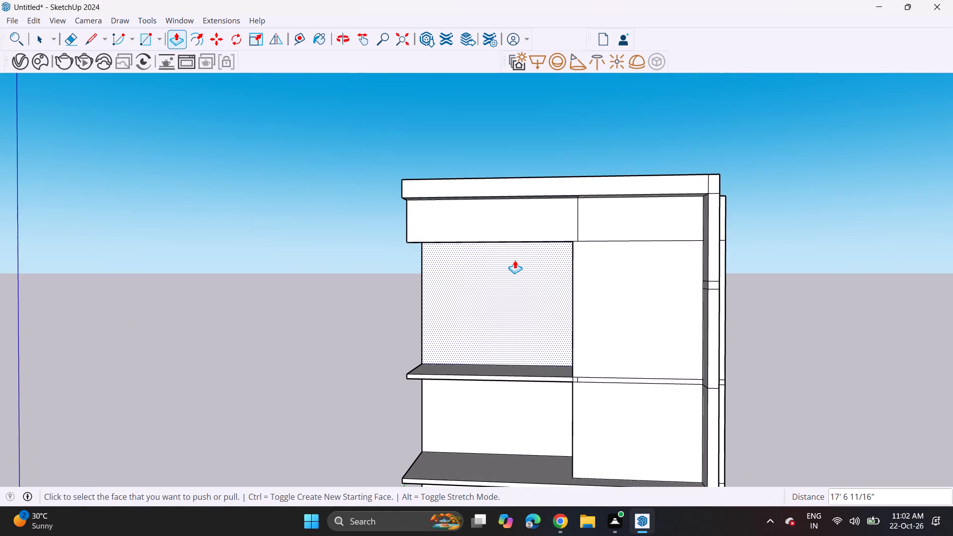
{"action": "middle_click_drag", "start_coordinate": [447, 401], "coordinate": [458, 464]}
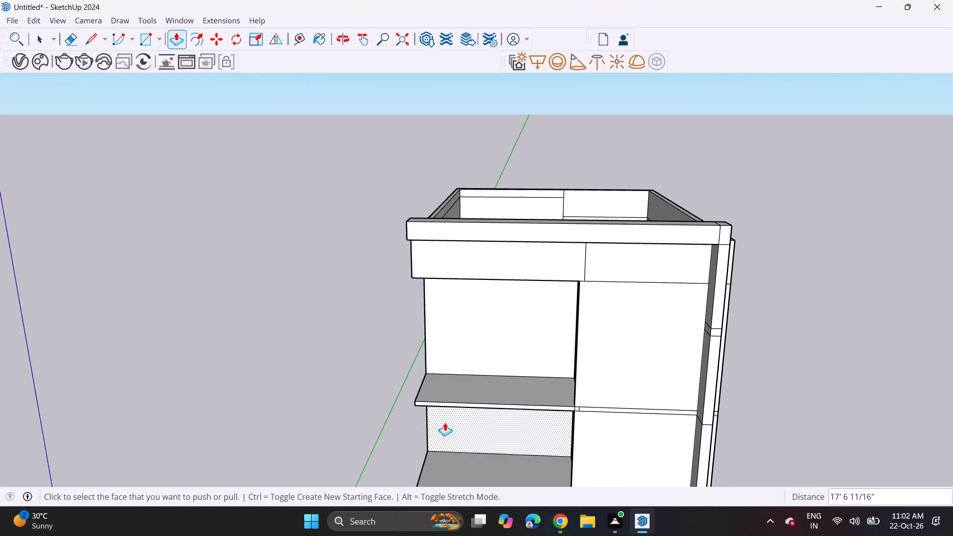
{"action": "middle_click_drag", "start_coordinate": [432, 328], "coordinate": [413, 228], "text": "shift"}
{"action": "middle_click_drag", "start_coordinate": [407, 238], "coordinate": [435, 321]}
{"action": "left_click", "coordinate": [80, 44]}
{"action": "left_click", "coordinate": [97, 35]}
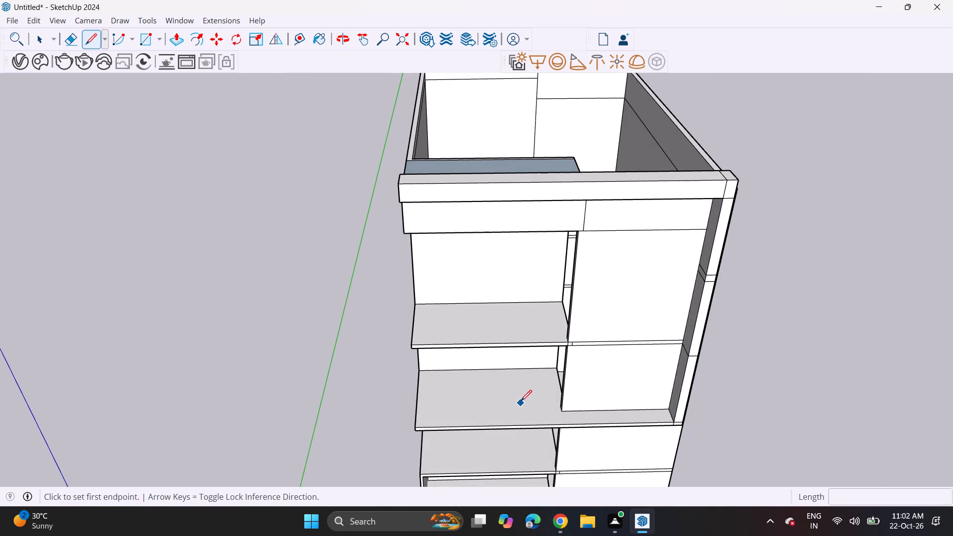
{"action": "scroll", "coordinate": [514, 378], "scroll_direction": "up", "scroll_amount": 6}
{"action": "left_click", "coordinate": [332, 335]}
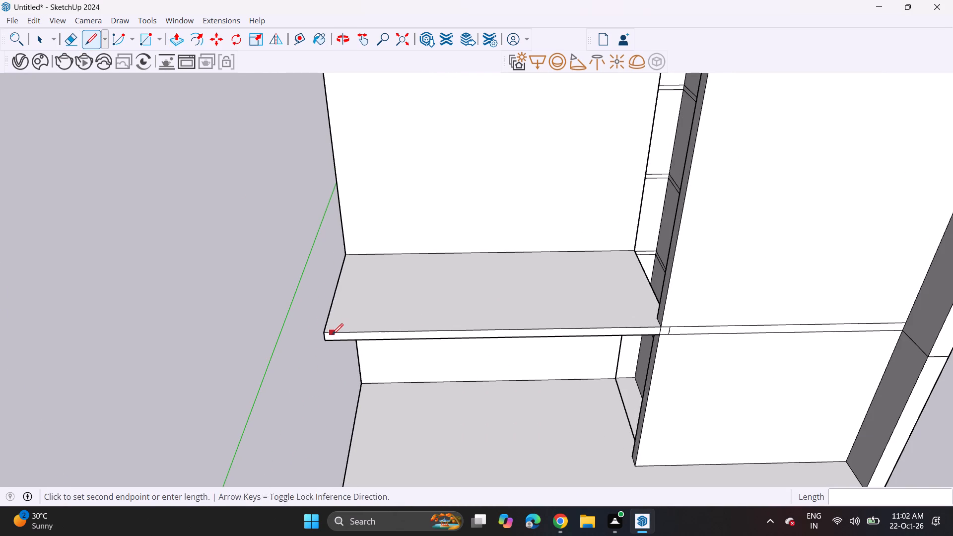
{"action": "left_click", "coordinate": [353, 251]}
{"action": "scroll", "coordinate": [329, 233], "scroll_direction": "down", "scroll_amount": 4}
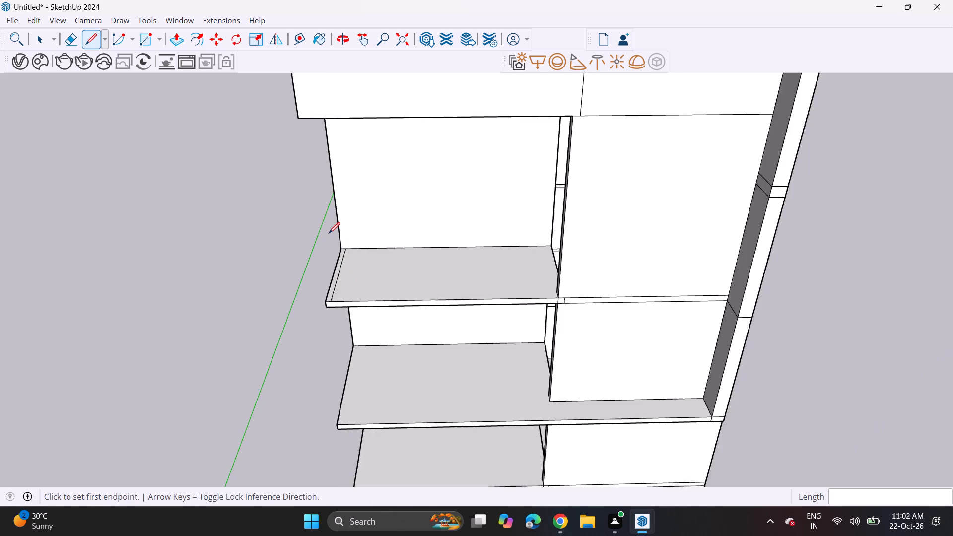
Extrude the narrow strip at the top balcony's outer end up 14' 1 1/16" as a side wall meeting the panel's underside.
{"action": "left_click", "coordinate": [170, 39]}
{"action": "scroll", "coordinate": [241, 136], "scroll_direction": "down", "scroll_amount": 4}
{"action": "middle_click_drag", "start_coordinate": [258, 174], "coordinate": [336, 283]}
{"action": "scroll", "coordinate": [368, 328], "scroll_direction": "up", "scroll_amount": 4}
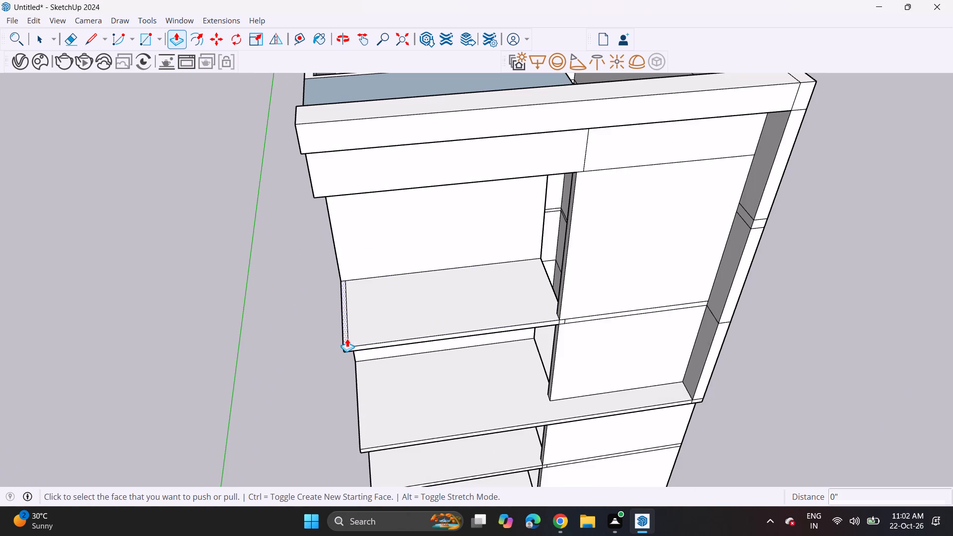
{"action": "left_click", "coordinate": [347, 338]}
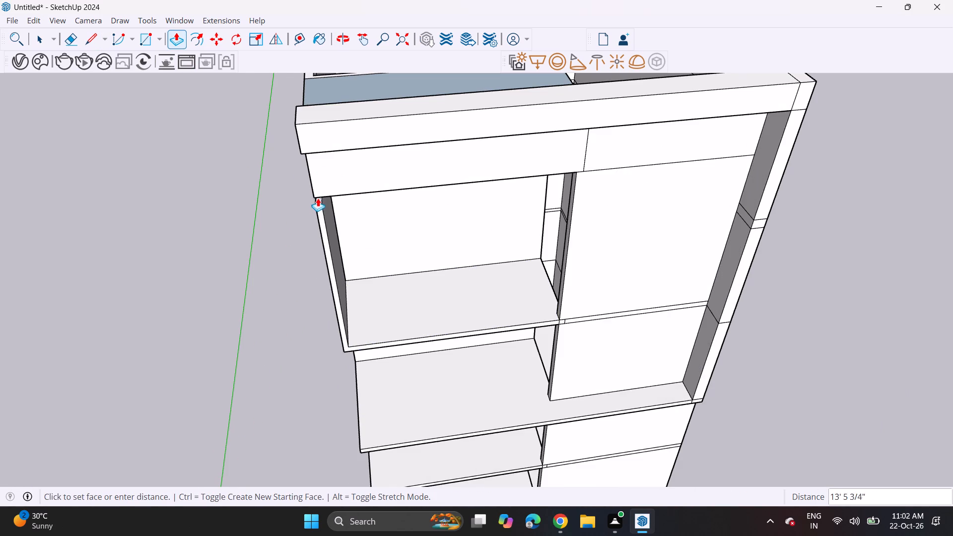
{"action": "left_click", "coordinate": [349, 192]}
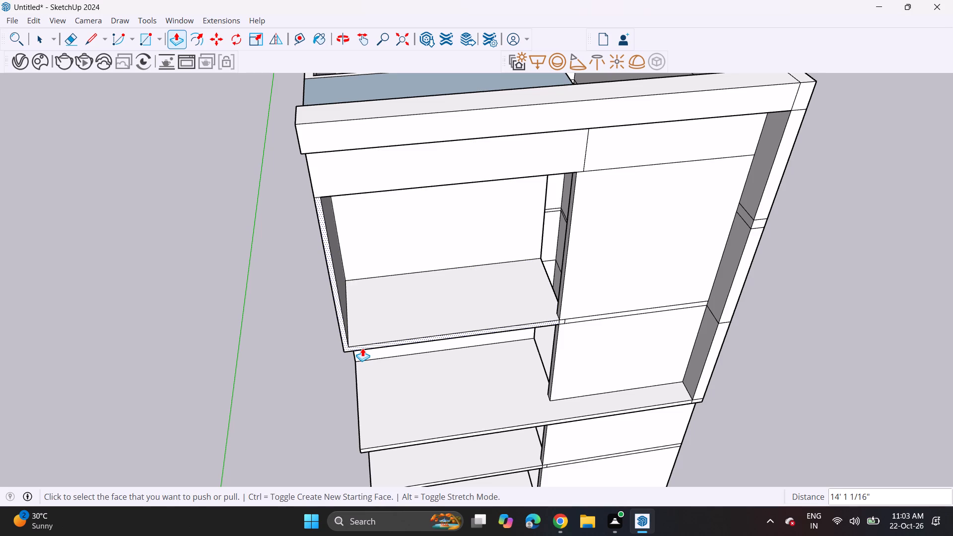
Draw a 14' 7 1/16" vertical line on the walled half's face beside the balcony opening, from the top segment's lower edge through the floor band.
{"action": "scroll", "coordinate": [362, 348], "scroll_direction": "down", "scroll_amount": 3}
{"action": "middle_click_drag", "start_coordinate": [367, 367], "coordinate": [343, 193]}
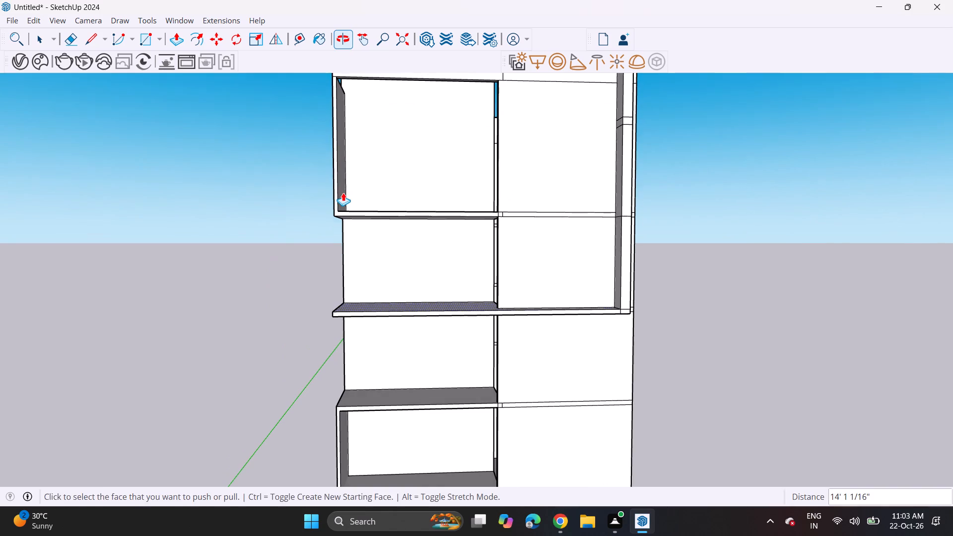
{"action": "middle_click_drag", "start_coordinate": [343, 193], "coordinate": [336, 302], "text": "shift"}
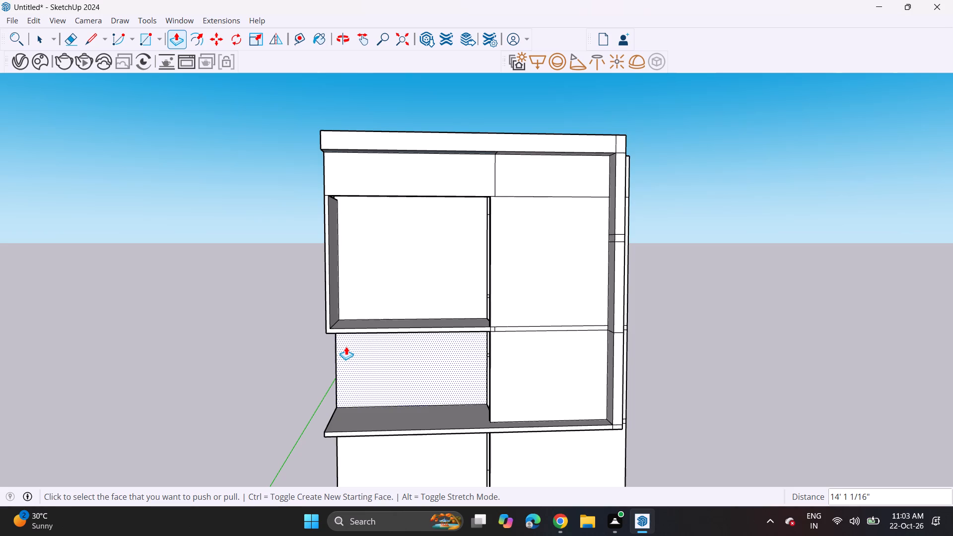
{"action": "scroll", "coordinate": [346, 302], "scroll_direction": "down", "scroll_amount": 1}
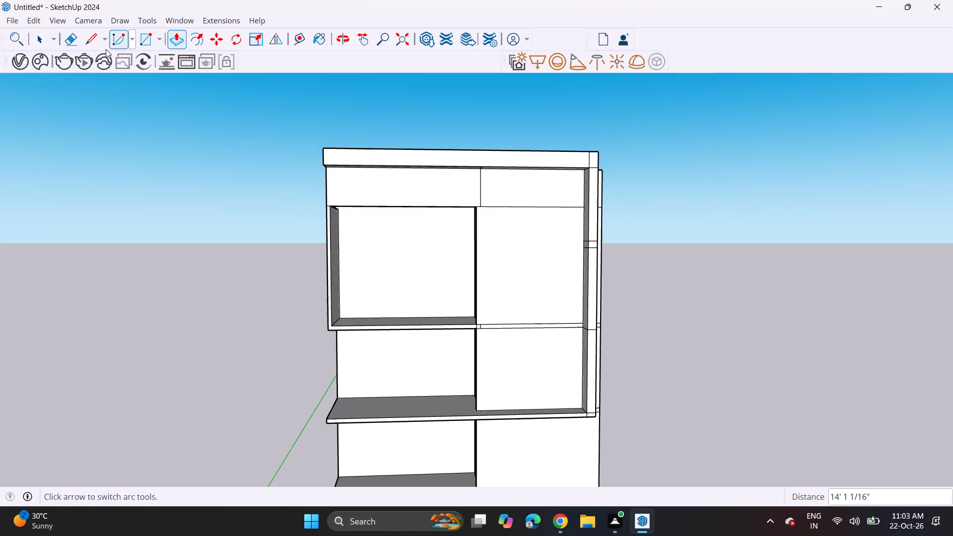
{"action": "left_click", "coordinate": [92, 42]}
{"action": "scroll", "coordinate": [449, 208], "scroll_direction": "up", "scroll_amount": 2}
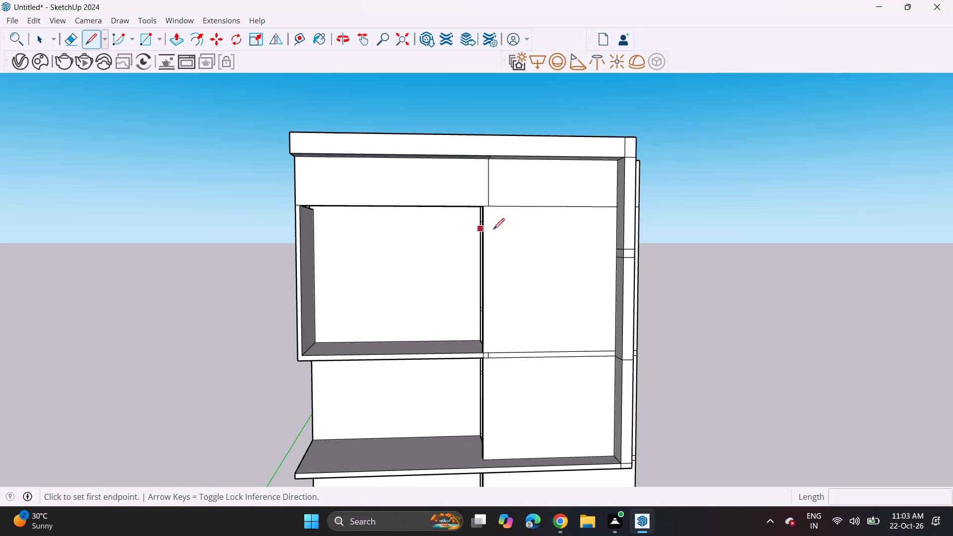
{"action": "scroll", "coordinate": [514, 225], "scroll_direction": "up", "scroll_amount": 4}
{"action": "left_click", "coordinate": [488, 200]}
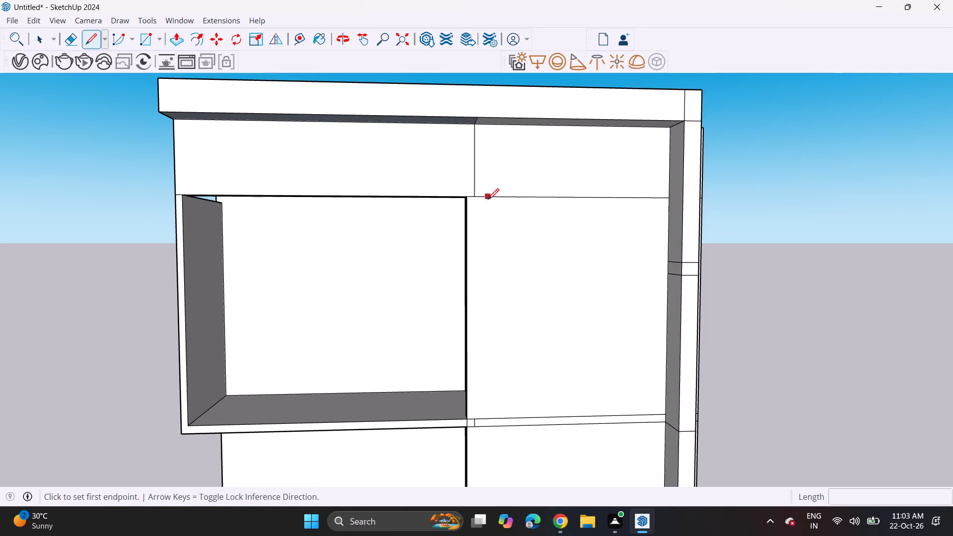
{"action": "left_click", "coordinate": [491, 427]}
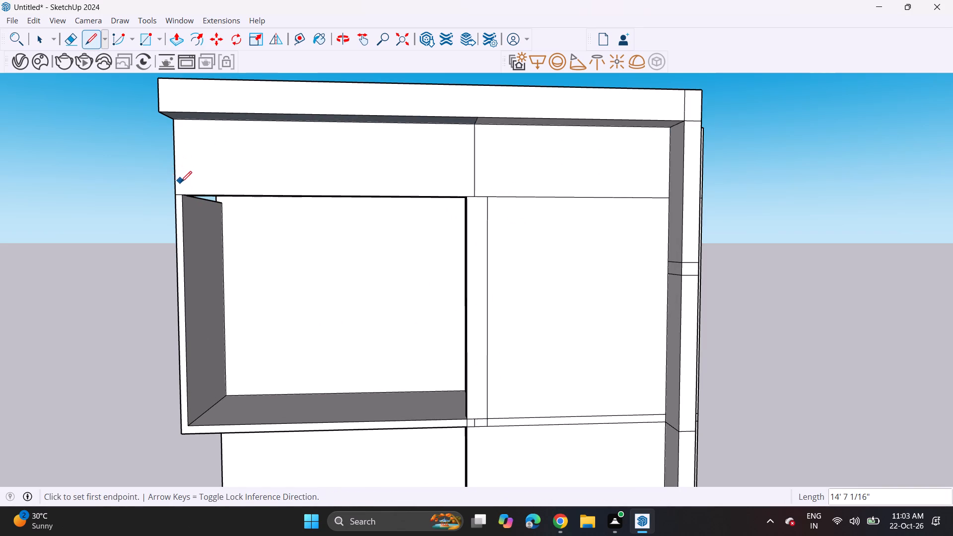
Draw a line about 18' 10 1/4" across the panel above the balcony opening and join it down to the vertical line beside it.
{"action": "left_click", "coordinate": [175, 175]}
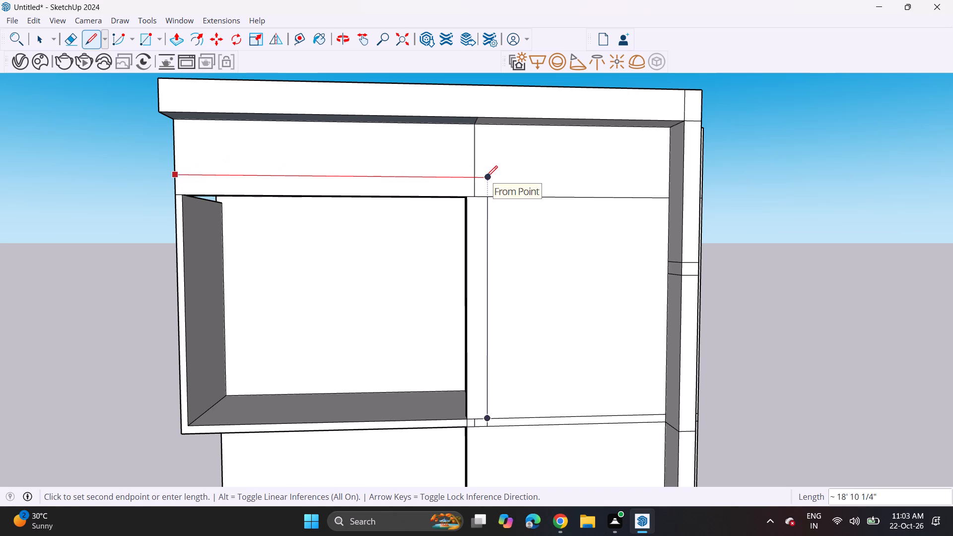
{"action": "left_click", "coordinate": [486, 177]}
{"action": "left_click", "coordinate": [489, 203]}
Erase the stray edges crossing the frame outline at the opening's upper corner beside the walled half.
{"action": "scroll", "coordinate": [172, 402], "scroll_direction": "down", "scroll_amount": 4}
{"action": "left_click", "coordinate": [176, 41]}
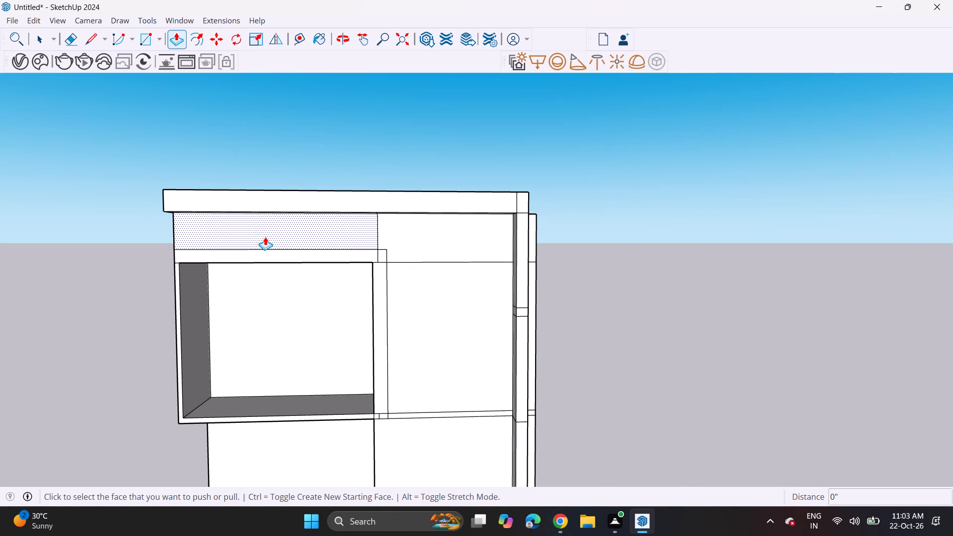
{"action": "middle_click_drag", "start_coordinate": [265, 237], "coordinate": [263, 209]}
{"action": "middle_click_drag", "start_coordinate": [364, 211], "coordinate": [204, 275]}
{"action": "scroll", "coordinate": [325, 252], "scroll_direction": "up", "scroll_amount": 3}
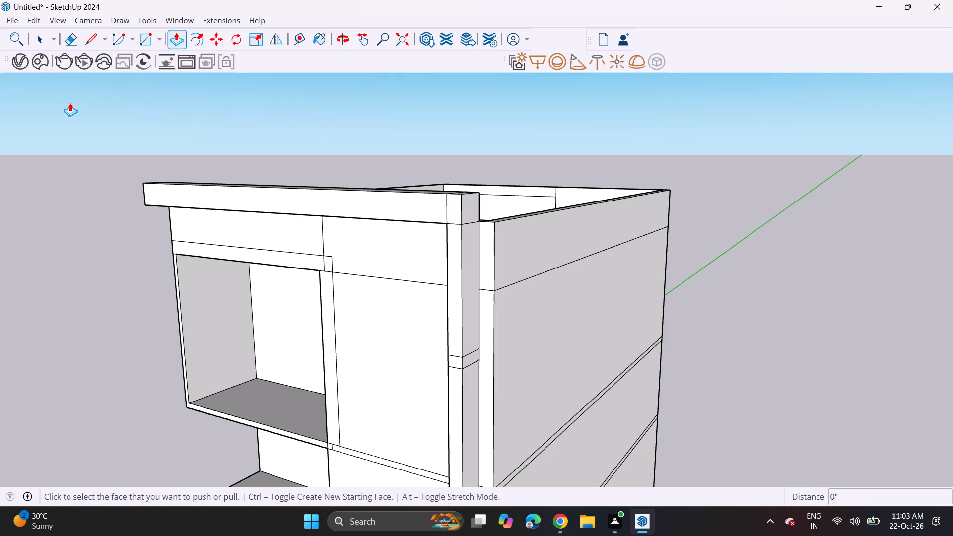
{"action": "left_click", "coordinate": [75, 42]}
{"action": "scroll", "coordinate": [289, 266], "scroll_direction": "up", "scroll_amount": 4}
{"action": "scroll", "coordinate": [344, 260], "scroll_direction": "up", "scroll_amount": 3}
{"action": "left_click_drag", "start_coordinate": [344, 260], "coordinate": [346, 291]}
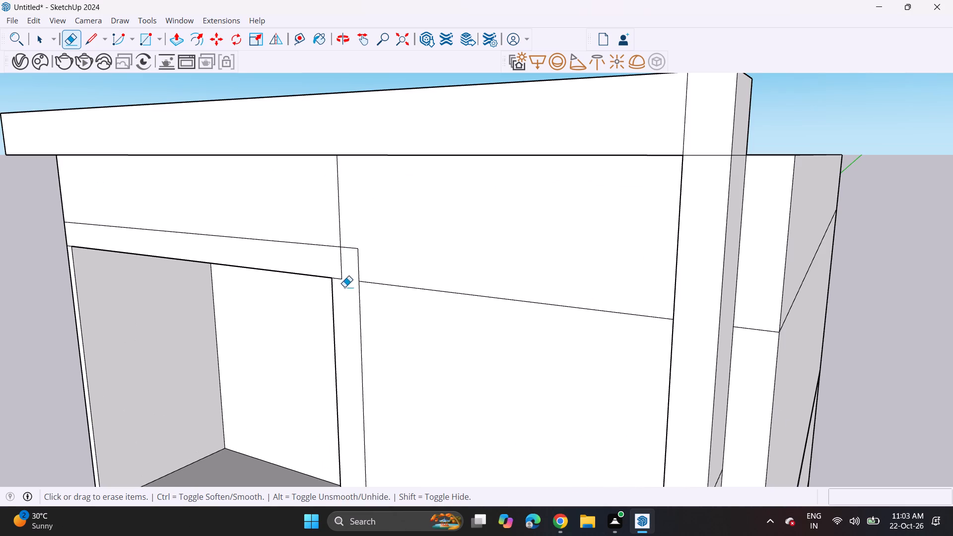
{"action": "left_click_drag", "start_coordinate": [339, 266], "coordinate": [343, 275]}
{"action": "left_click_drag", "start_coordinate": [340, 271], "coordinate": [340, 287]}
Erase the leftover edges crossing the frame outline at the opening's lower corner beside the walled half.
{"action": "scroll", "coordinate": [341, 286], "scroll_direction": "down", "scroll_amount": 5}
{"action": "middle_click_drag", "start_coordinate": [342, 310], "coordinate": [355, 148]}
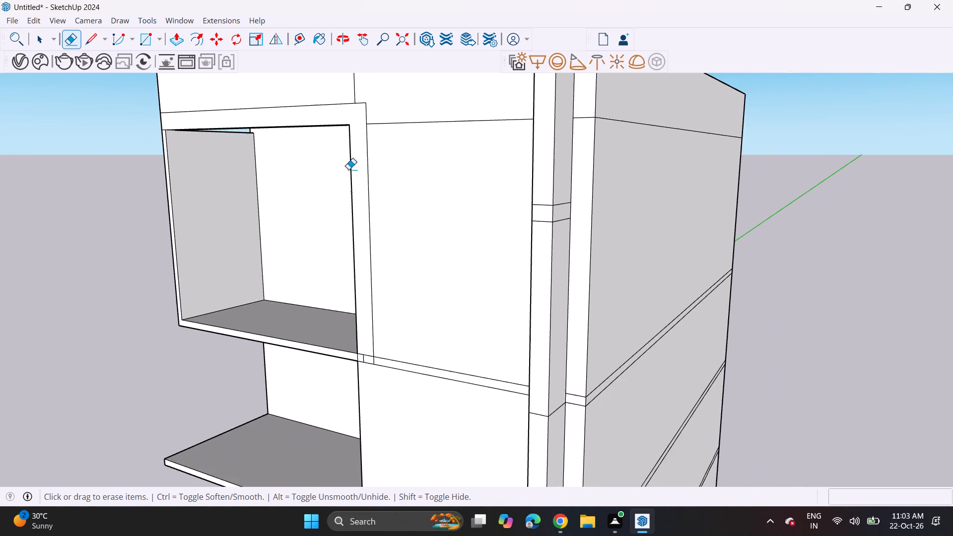
{"action": "scroll", "coordinate": [406, 341], "scroll_direction": "up", "scroll_amount": 4}
{"action": "scroll", "coordinate": [349, 372], "scroll_direction": "up", "scroll_amount": 14}
{"action": "left_click_drag", "start_coordinate": [326, 331], "coordinate": [332, 371]}
{"action": "left_click_drag", "start_coordinate": [338, 340], "coordinate": [342, 358]}
{"action": "left_click_drag", "start_coordinate": [339, 344], "coordinate": [339, 371]}
{"action": "left_click_drag", "start_coordinate": [334, 357], "coordinate": [333, 373]}
{"action": "left_click_drag", "start_coordinate": [303, 363], "coordinate": [280, 365]}
{"action": "left_click", "coordinate": [280, 365]}
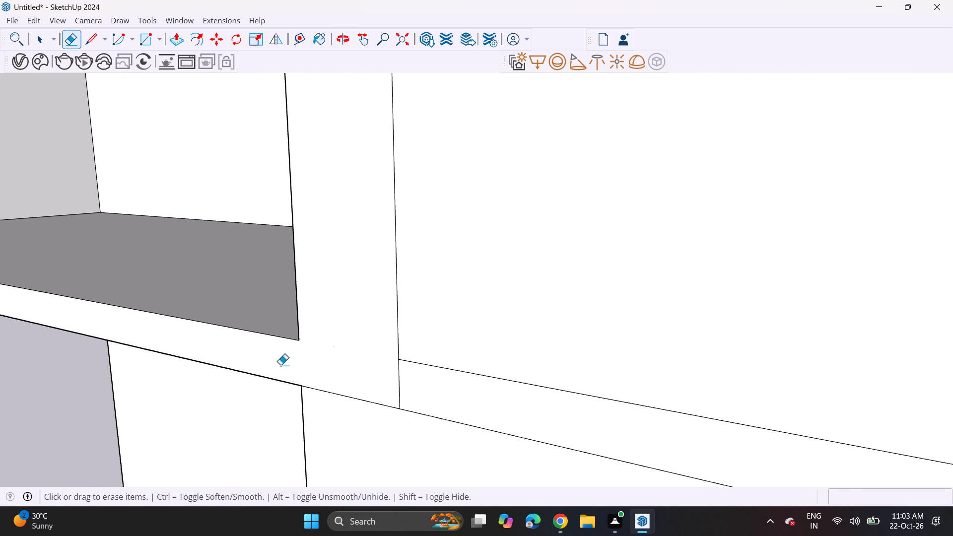
Extrude the inner face of the top balcony's outer side wall into the opening and thicken the floor slab by the same distance.
{"action": "scroll", "coordinate": [279, 364], "scroll_direction": "down", "scroll_amount": 19}
{"action": "middle_click_drag", "start_coordinate": [163, 322], "coordinate": [282, 342]}
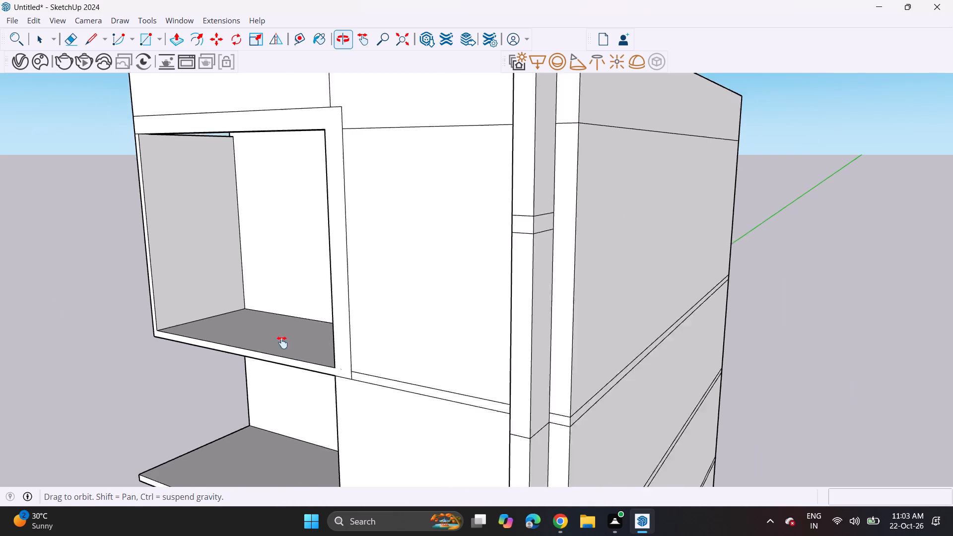
{"action": "middle_click_drag", "start_coordinate": [282, 342], "coordinate": [358, 346]}
{"action": "middle_click_drag", "start_coordinate": [330, 326], "coordinate": [442, 283]}
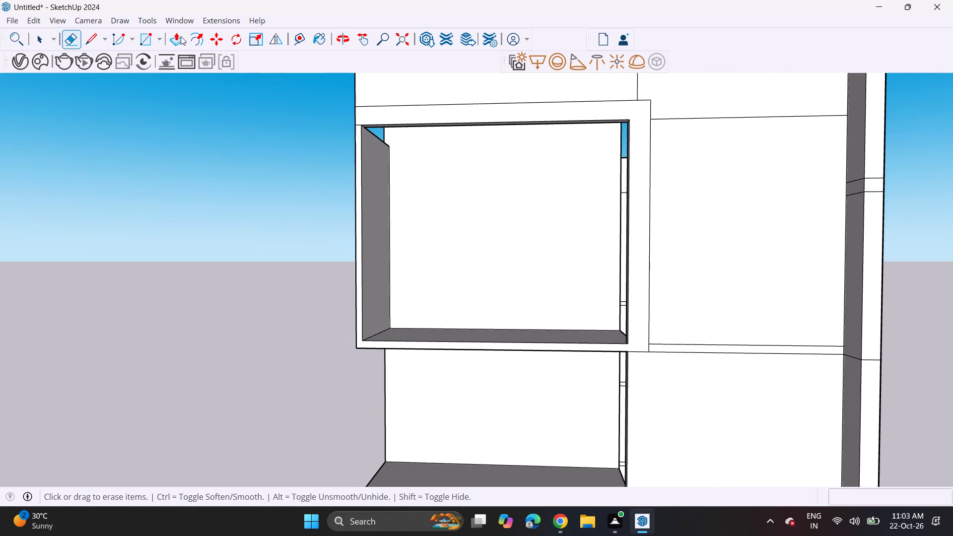
{"action": "left_click", "coordinate": [181, 35]}
{"action": "left_click", "coordinate": [368, 278]}
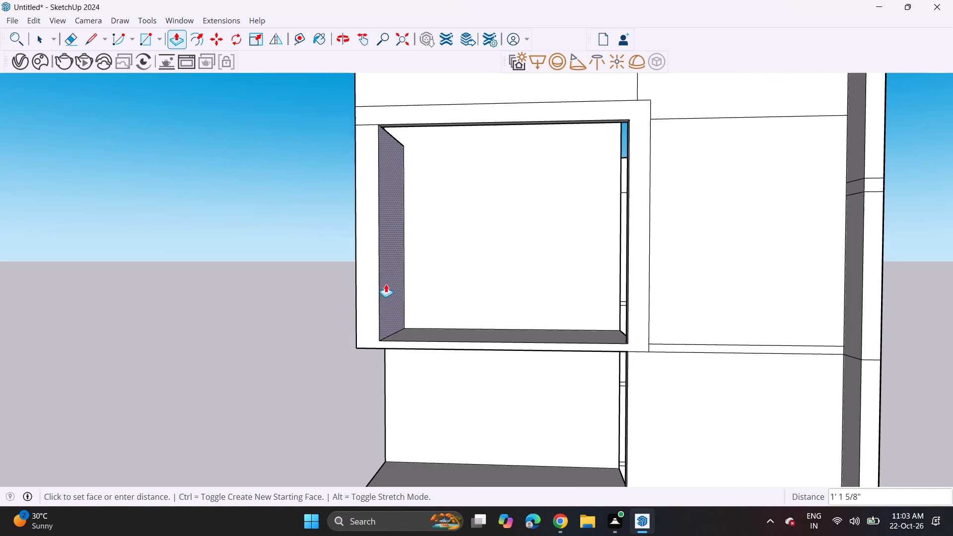
{"action": "left_click", "coordinate": [388, 285]}
{"action": "double_click", "coordinate": [427, 335]}
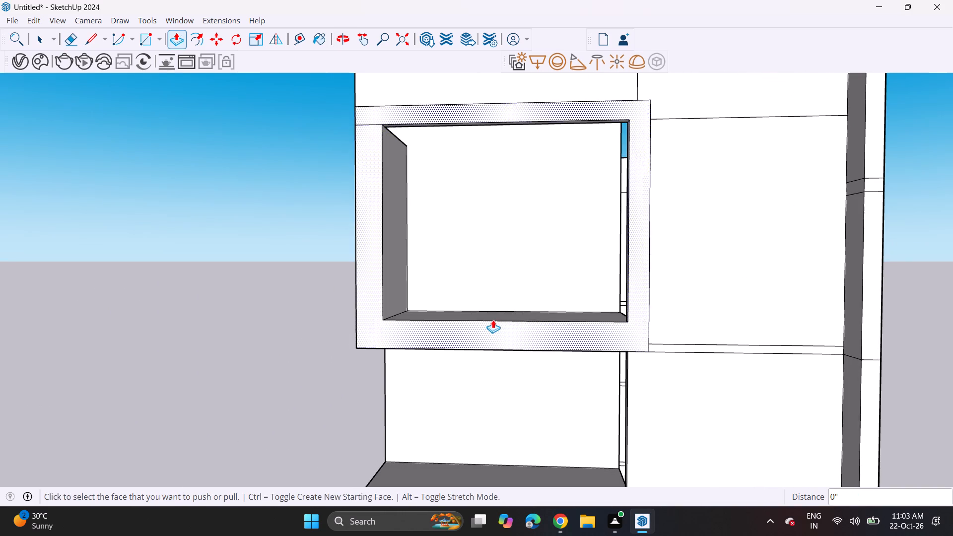
Thicken the frame's top and walled-half side into the opening by the same distance as the outer side.
{"action": "middle_click_drag", "start_coordinate": [583, 126], "coordinate": [582, 95]}
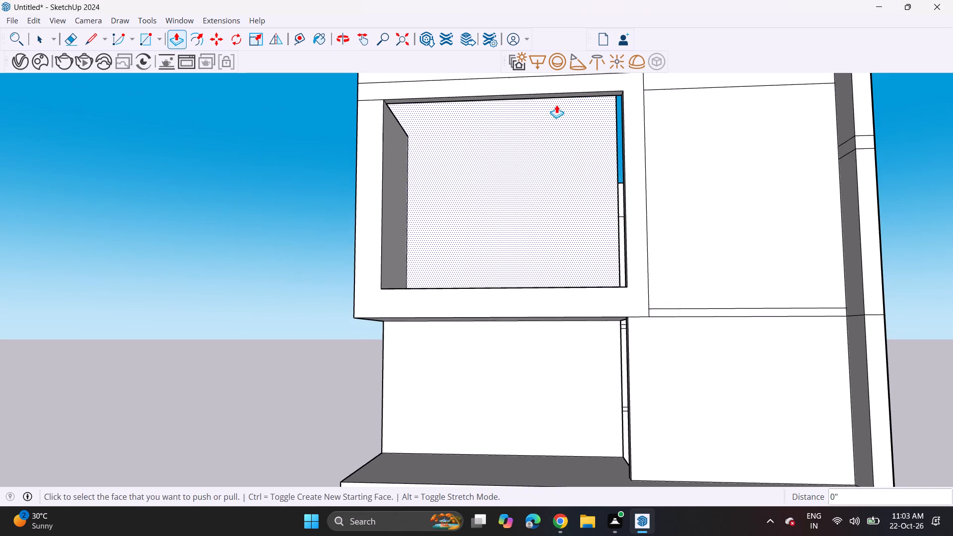
{"action": "middle_click_drag", "start_coordinate": [555, 105], "coordinate": [475, 235], "text": "shift"}
{"action": "middle_click_drag", "start_coordinate": [432, 267], "coordinate": [439, 162]}
{"action": "scroll", "coordinate": [422, 163], "scroll_direction": "up", "scroll_amount": 4}
{"action": "left_click", "coordinate": [404, 162]}
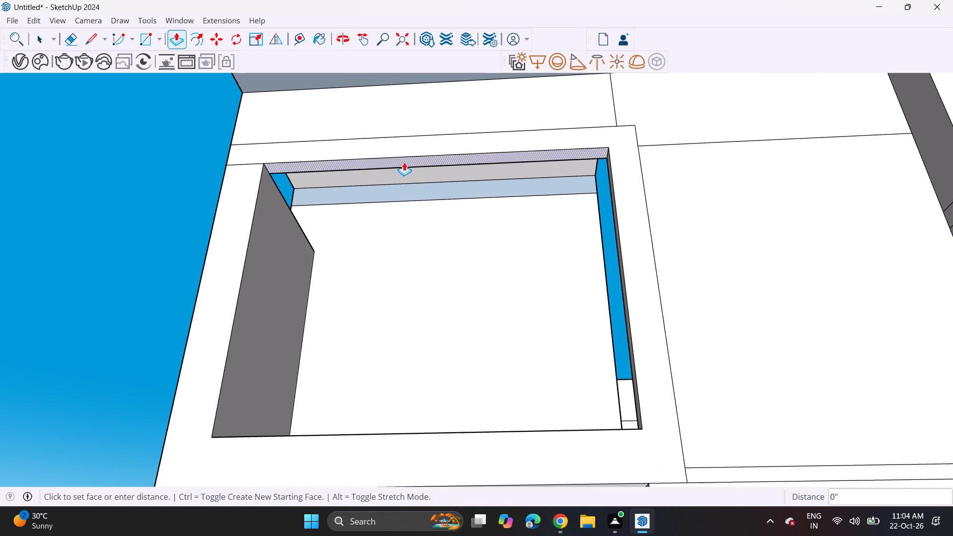
{"action": "left_click", "coordinate": [404, 162]}
{"action": "middle_click_drag", "start_coordinate": [624, 246], "coordinate": [696, 339]}
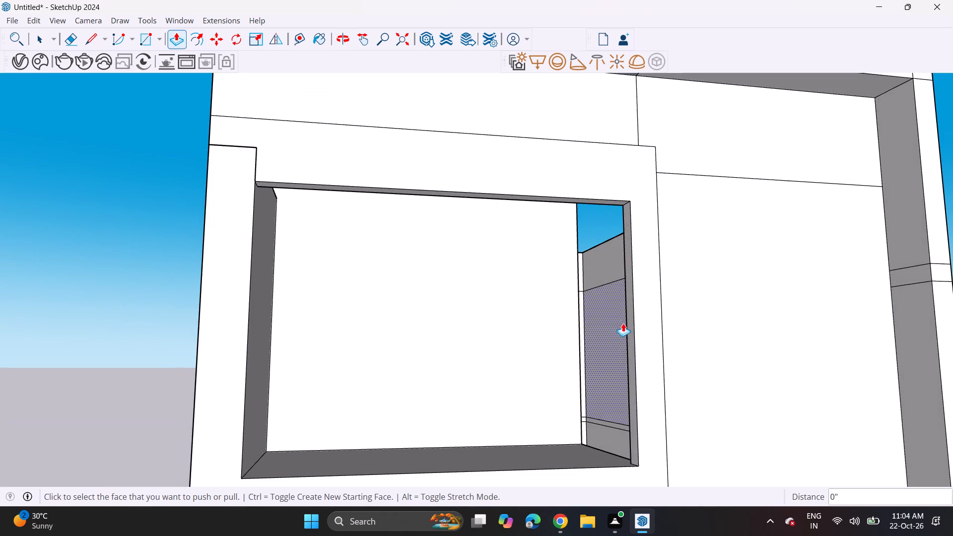
{"action": "double_click", "coordinate": [631, 329]}
Erase the leftover edges at the frame's upper outer corner so the front becomes one continuous face.
{"action": "scroll", "coordinate": [630, 329], "scroll_direction": "down", "scroll_amount": 4}
{"action": "middle_click_drag", "start_coordinate": [630, 329], "coordinate": [443, 427]}
{"action": "left_click_drag", "start_coordinate": [72, 32], "coordinate": [79, 34]}
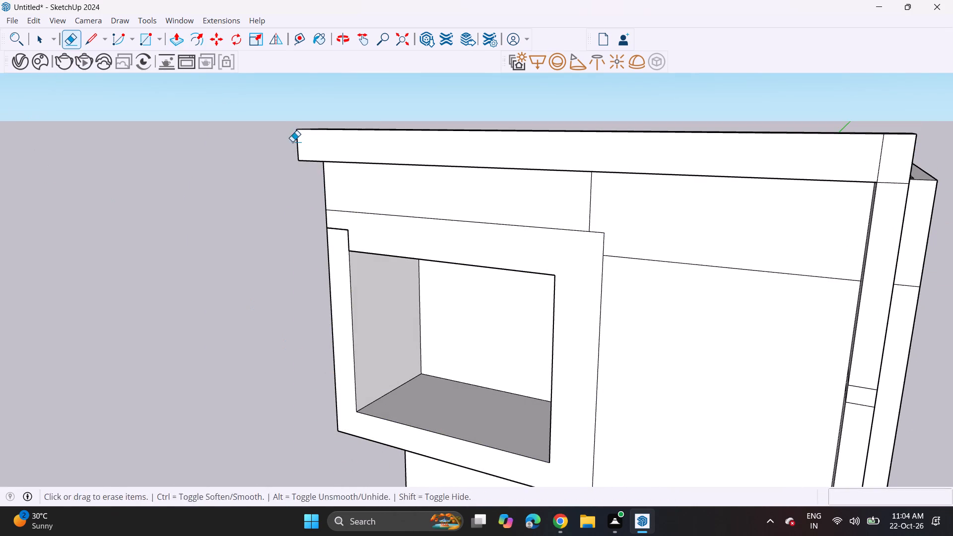
{"action": "scroll", "coordinate": [347, 210], "scroll_direction": "up", "scroll_amount": 5}
{"action": "left_click_drag", "start_coordinate": [334, 231], "coordinate": [334, 254]}
{"action": "left_click_drag", "start_coordinate": [337, 247], "coordinate": [361, 247]}
Push the frame's inner face on the walled-half side back 7" and repeat that distance on the underside of the frame's top.
{"action": "scroll", "coordinate": [374, 242], "scroll_direction": "down", "scroll_amount": 4}
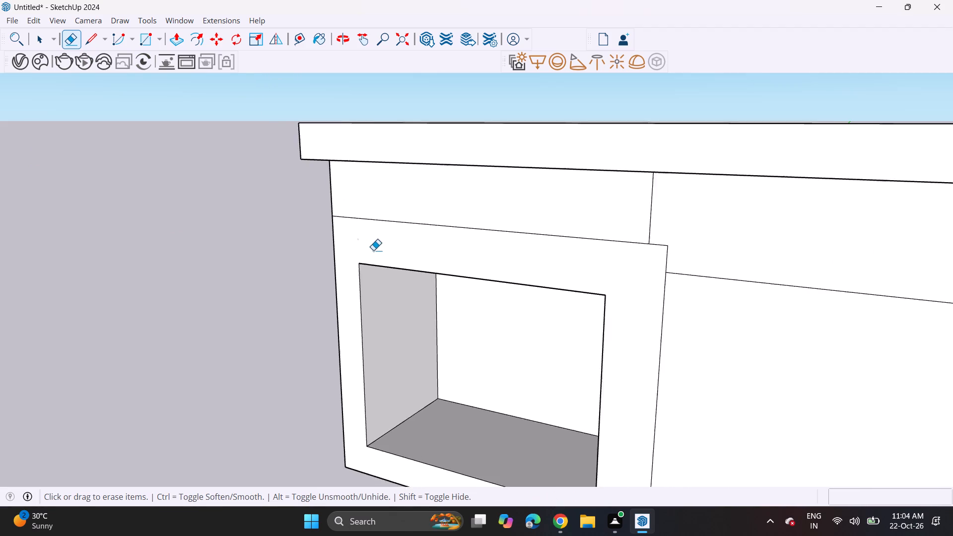
{"action": "scroll", "coordinate": [373, 250], "scroll_direction": "down", "scroll_amount": 4}
{"action": "middle_click_drag", "start_coordinate": [392, 290], "coordinate": [676, 187]}
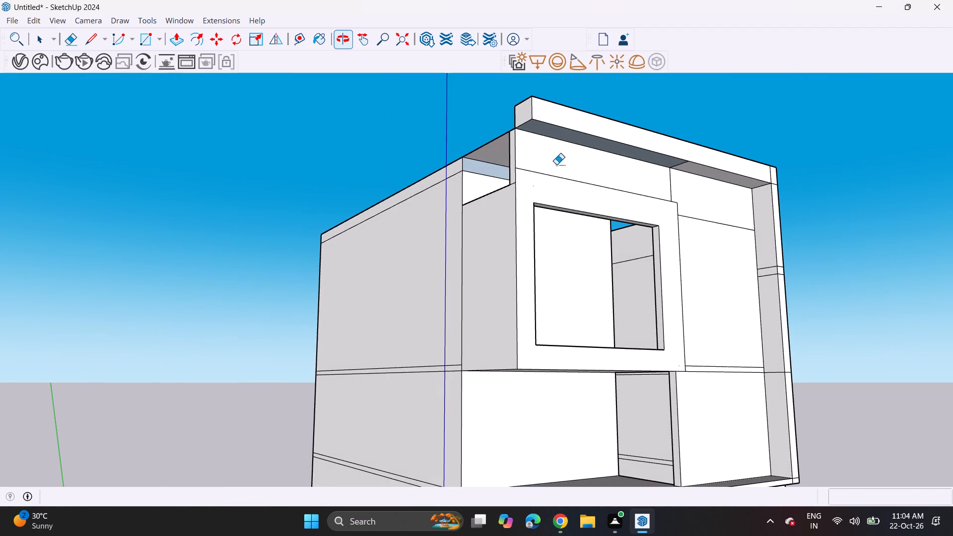
{"action": "left_click", "coordinate": [177, 40]}
{"action": "scroll", "coordinate": [678, 220], "scroll_direction": "up", "scroll_amount": 7}
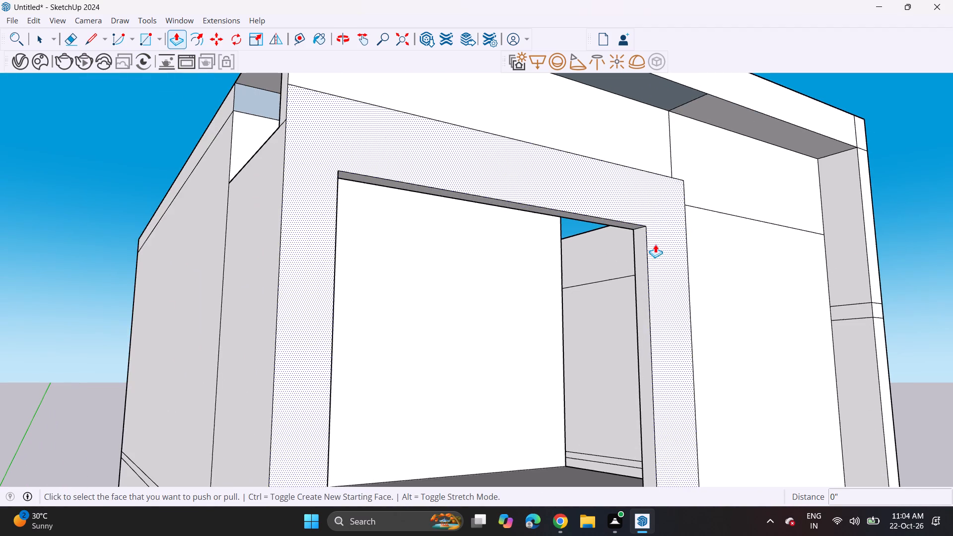
{"action": "left_click", "coordinate": [640, 273]}
{"action": "left_click", "coordinate": [649, 271]}
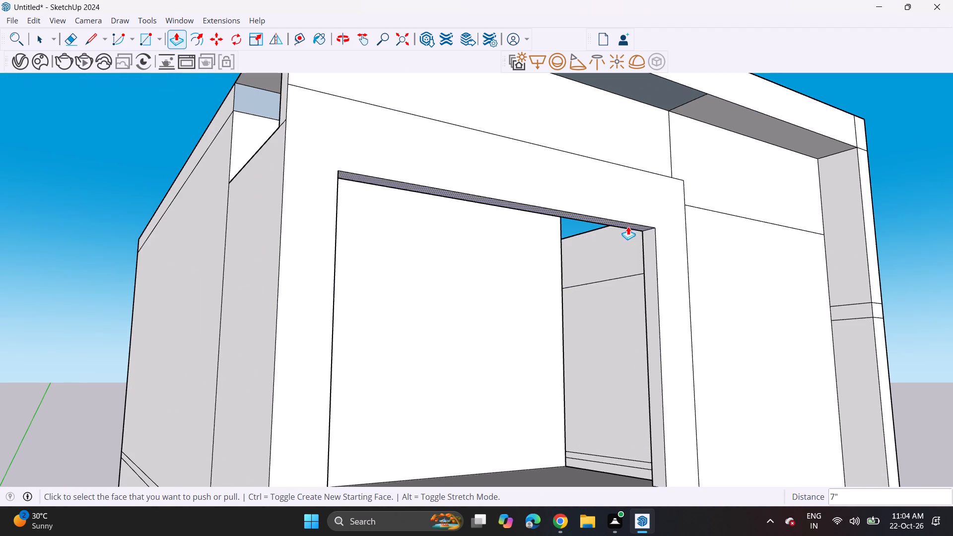
{"action": "double_click", "coordinate": [627, 225]}
Extrude the front face of the top balcony frame outward 2' 2 11/16".
{"action": "middle_click_drag", "start_coordinate": [627, 225], "coordinate": [329, 311]}
{"action": "scroll", "coordinate": [309, 315], "scroll_direction": "down", "scroll_amount": 4}
{"action": "left_click", "coordinate": [284, 325]}
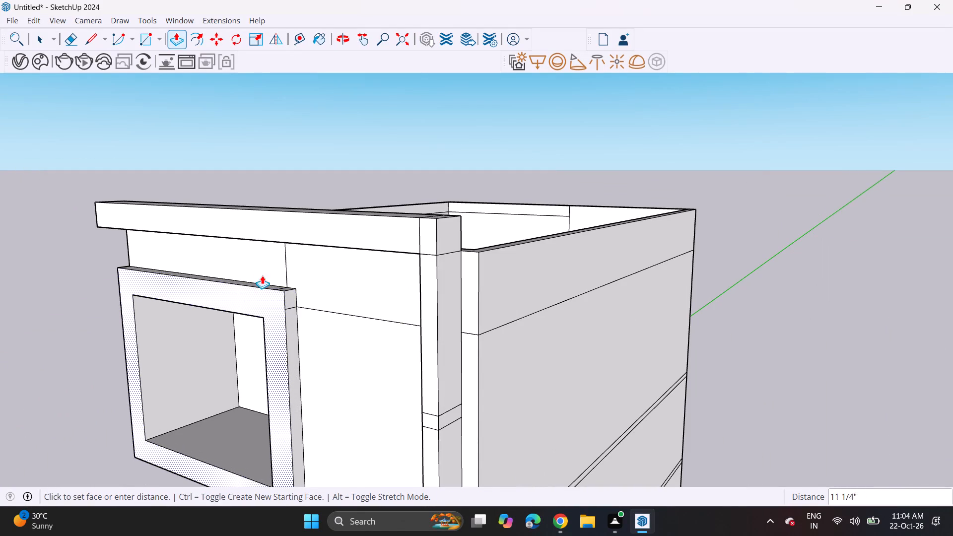
{"action": "left_click", "coordinate": [253, 226]}
Extrude the top face of the long balcony slab below the frame upward 1' 5 7/16".
{"action": "scroll", "coordinate": [237, 411], "scroll_direction": "down", "scroll_amount": 4}
{"action": "middle_click_drag", "start_coordinate": [222, 434], "coordinate": [280, 395]}
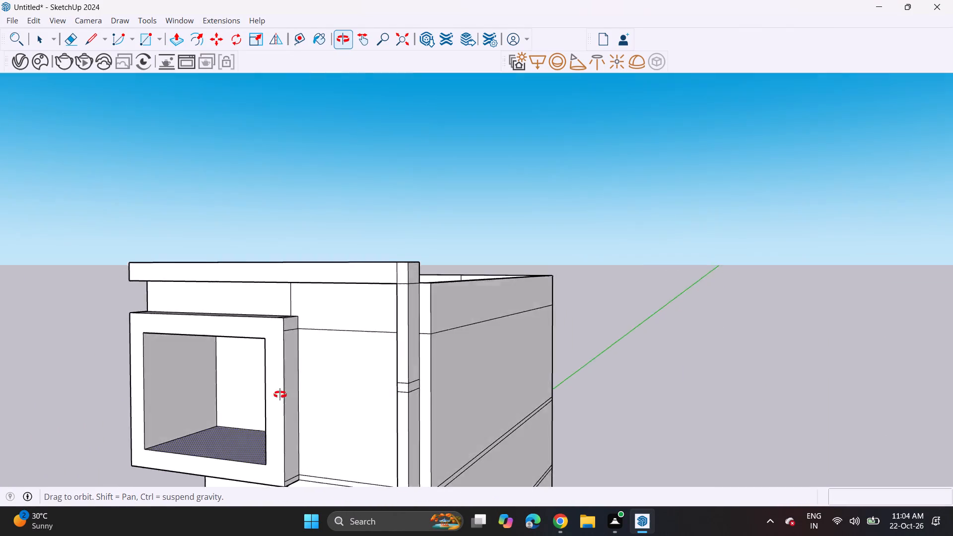
{"action": "middle_click_drag", "start_coordinate": [280, 395], "coordinate": [364, 352]}
{"action": "scroll", "coordinate": [366, 352], "scroll_direction": "down", "scroll_amount": 6}
{"action": "middle_click_drag", "start_coordinate": [357, 404], "coordinate": [382, 276]}
{"action": "scroll", "coordinate": [357, 404], "scroll_direction": "up", "scroll_amount": 1, "text": "shift"}
{"action": "middle_click_drag", "start_coordinate": [383, 276], "coordinate": [360, 395]}
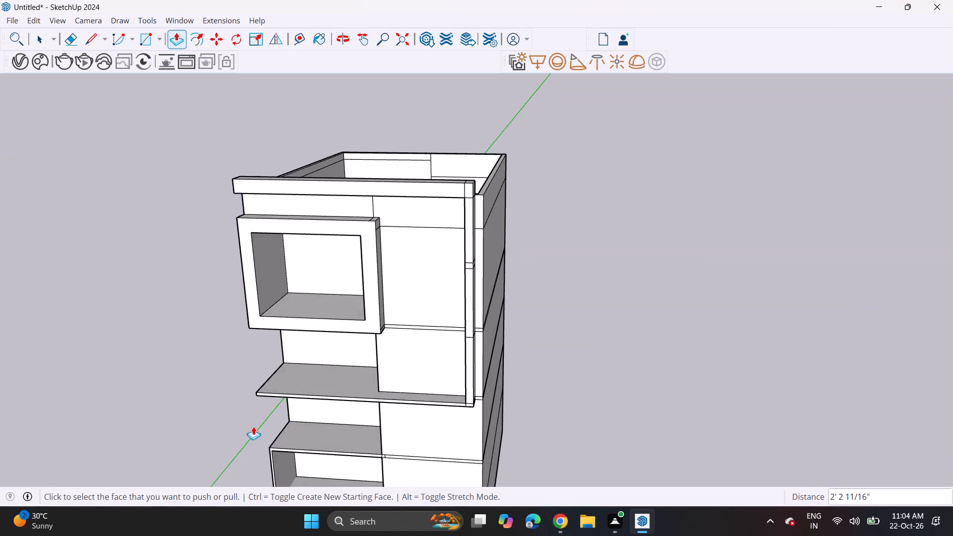
{"action": "middle_click_drag", "start_coordinate": [247, 413], "coordinate": [329, 335]}
{"action": "scroll", "coordinate": [253, 395], "scroll_direction": "up", "scroll_amount": 1}
{"action": "scroll", "coordinate": [350, 361], "scroll_direction": "up", "scroll_amount": 4}
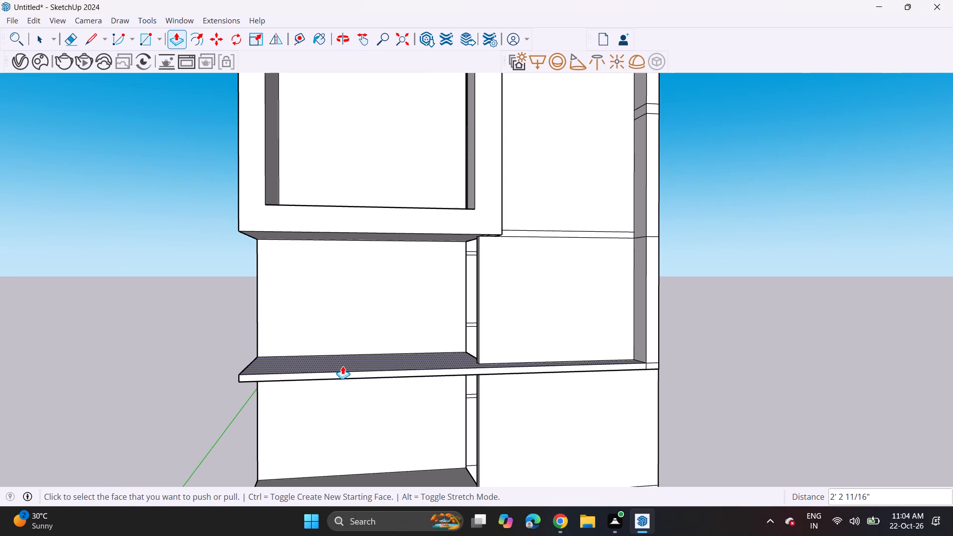
{"action": "left_click", "coordinate": [342, 366]}
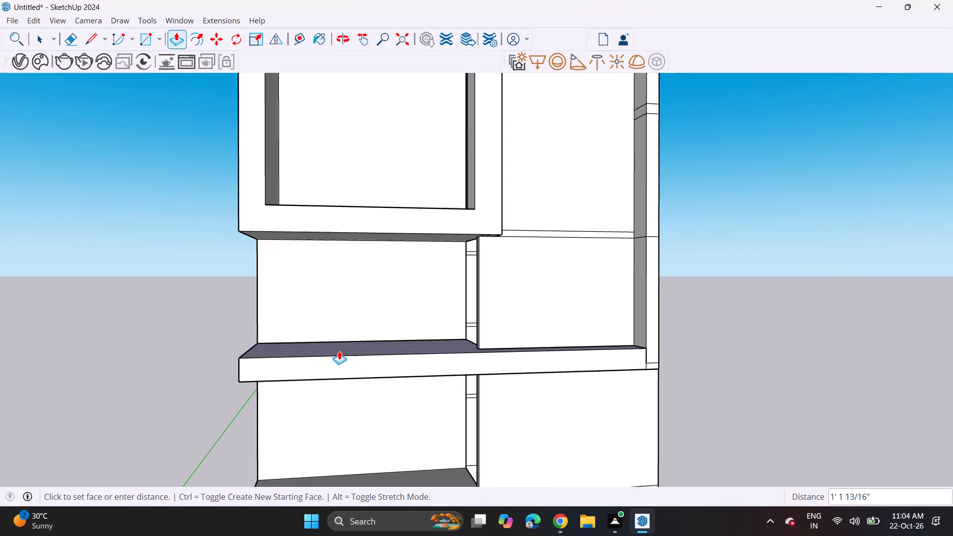
{"action": "left_click", "coordinate": [338, 347]}
Thicken every segment of the vertical fin at the slab's far end inward by the same 1' 5 7/16".
{"action": "scroll", "coordinate": [503, 352], "scroll_direction": "down", "scroll_amount": 4}
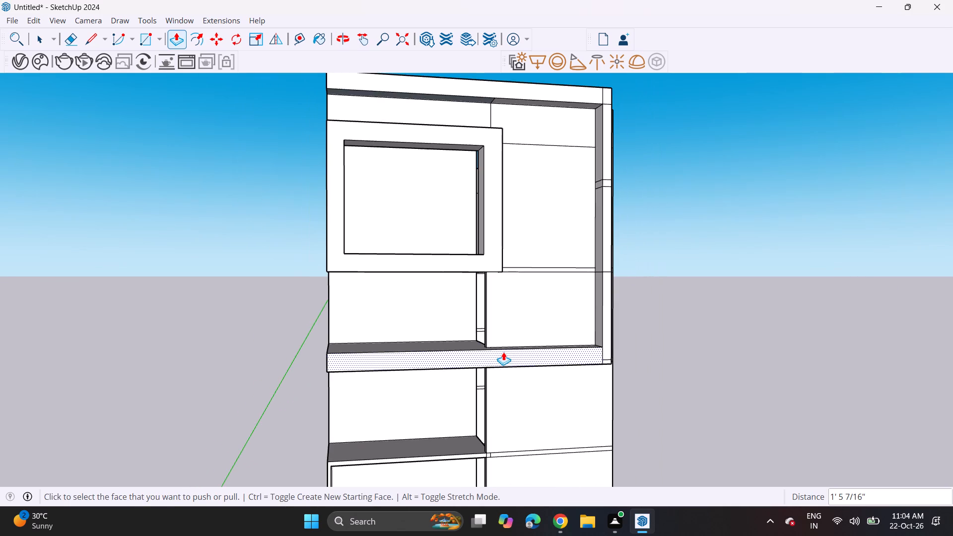
{"action": "middle_click_drag", "start_coordinate": [589, 309], "coordinate": [624, 353]}
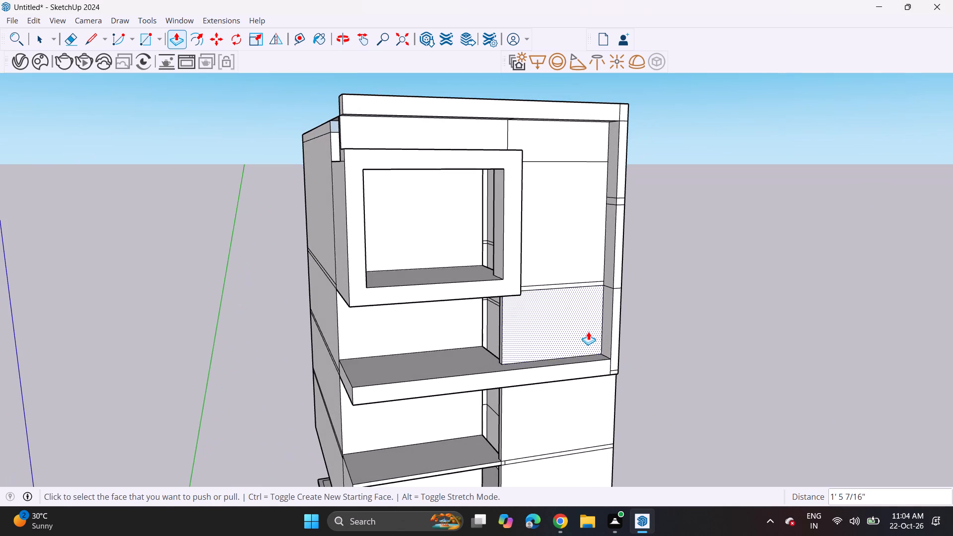
{"action": "double_click", "coordinate": [605, 338]}
{"action": "double_click", "coordinate": [610, 256]}
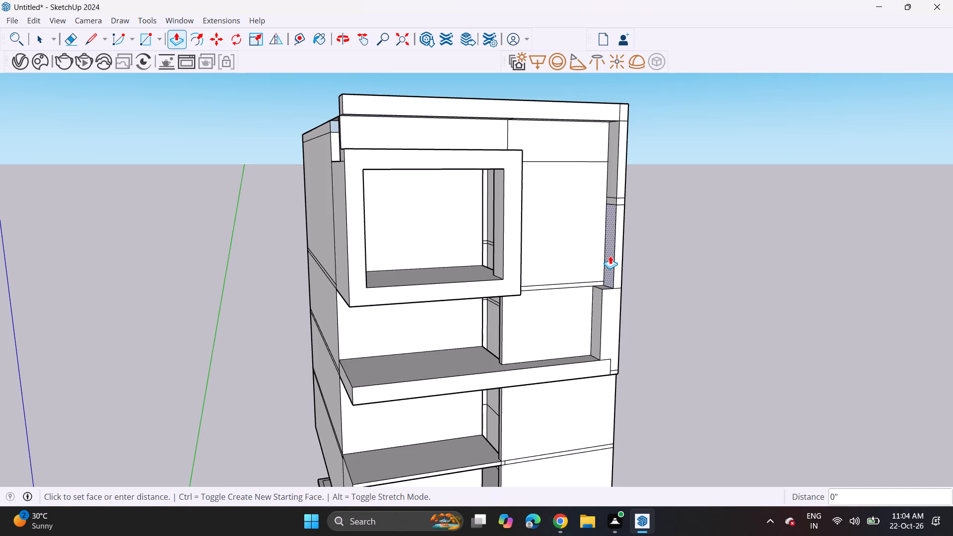
{"action": "double_click", "coordinate": [614, 162]}
{"action": "double_click", "coordinate": [614, 200]}
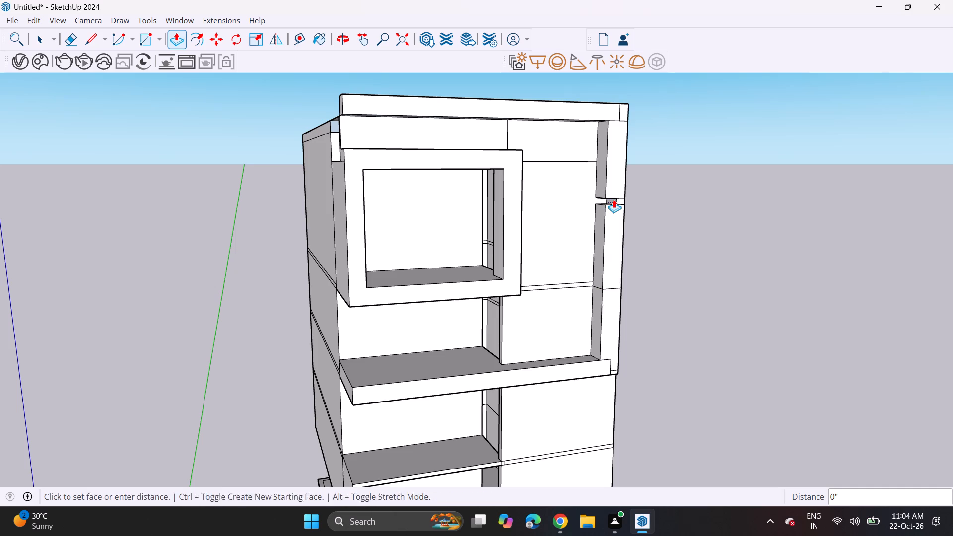
Thicken the ceiling slab of the lower balcony above the columns downward and repeat the distance on its outer side wall and floor slab.
{"action": "middle_click_drag", "start_coordinate": [592, 341], "coordinate": [492, 298]}
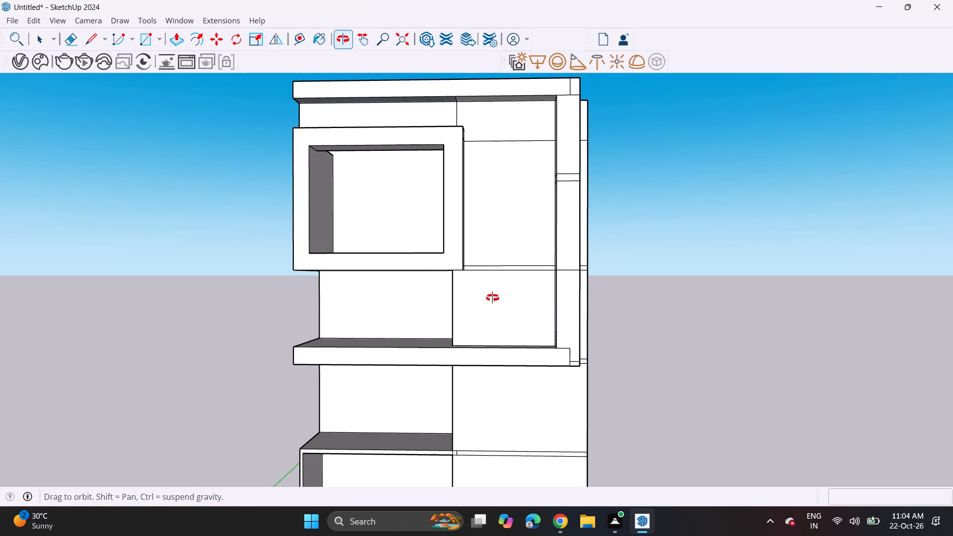
{"action": "middle_click_drag", "start_coordinate": [492, 298], "coordinate": [494, 299]}
{"action": "scroll", "coordinate": [494, 299], "scroll_direction": "down", "scroll_amount": 3}
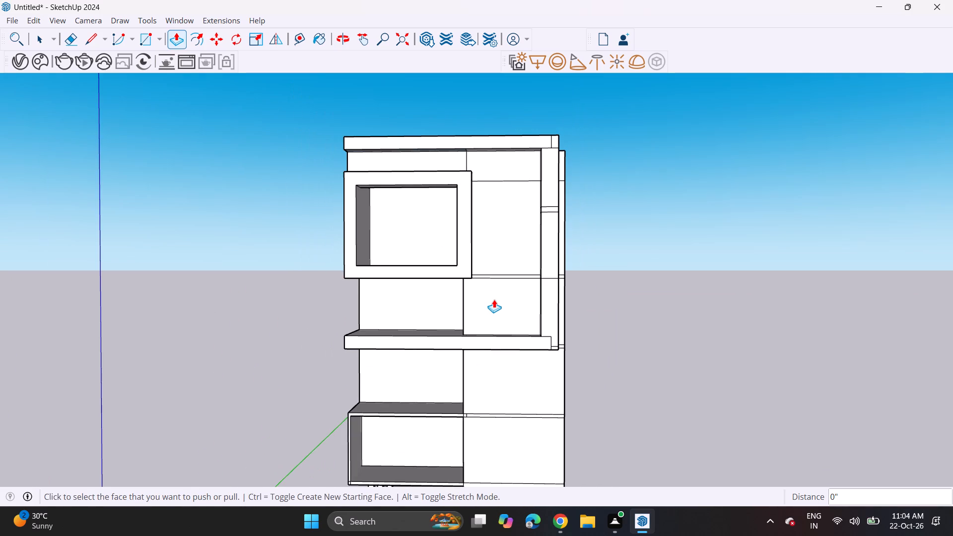
{"action": "scroll", "coordinate": [494, 299], "scroll_direction": "down", "scroll_amount": 4}
{"action": "middle_click_drag", "start_coordinate": [494, 299], "coordinate": [500, 191]}
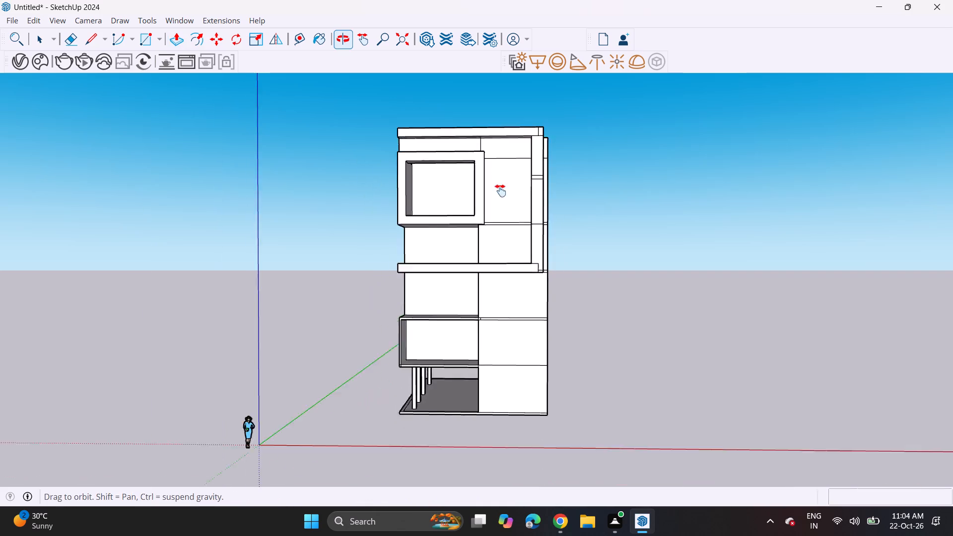
{"action": "middle_click_drag", "start_coordinate": [500, 191], "coordinate": [500, 183]}
{"action": "middle_click_drag", "start_coordinate": [476, 311], "coordinate": [484, 285]}
{"action": "scroll", "coordinate": [402, 227], "scroll_direction": "up", "scroll_amount": 4}
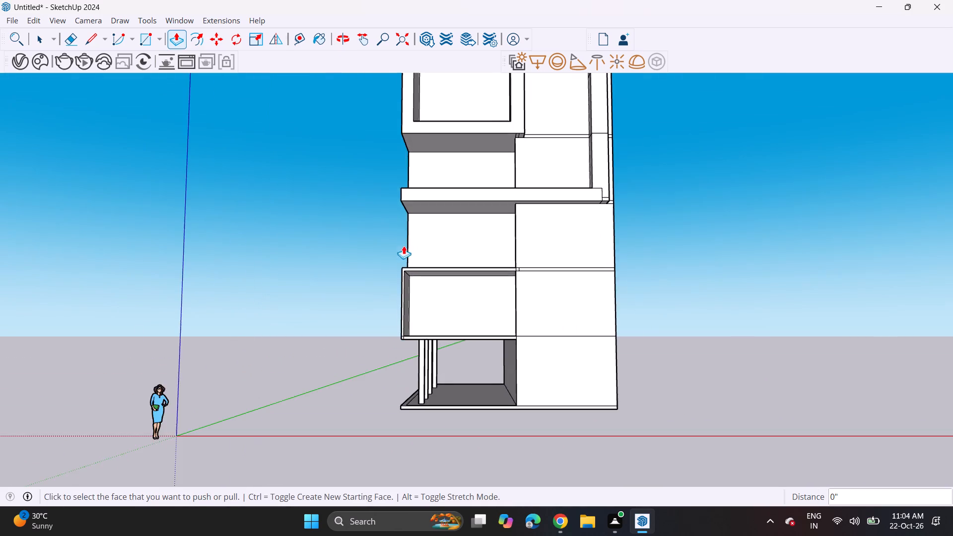
{"action": "scroll", "coordinate": [405, 252], "scroll_direction": "up", "scroll_amount": 7}
{"action": "middle_click_drag", "start_coordinate": [430, 294], "coordinate": [433, 255]}
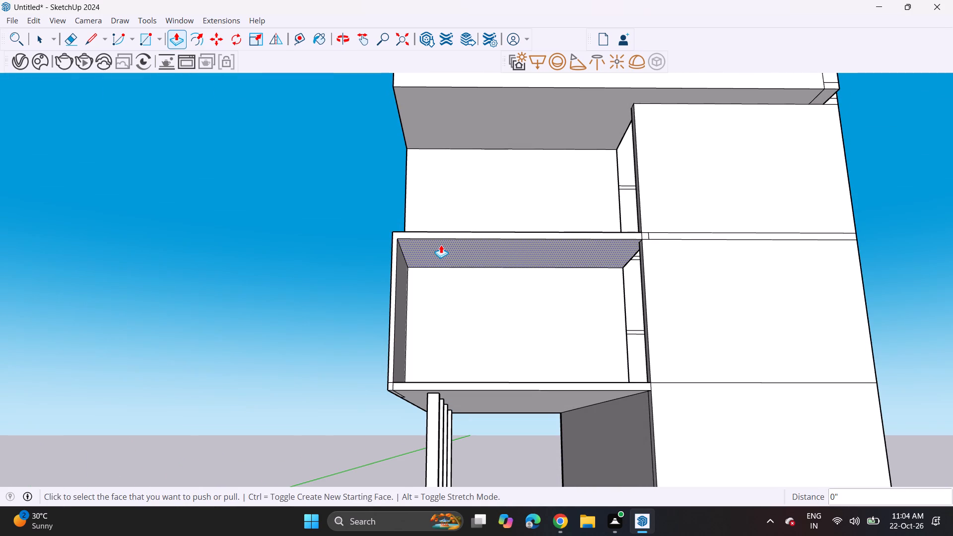
{"action": "left_click", "coordinate": [441, 245]}
{"action": "left_click", "coordinate": [439, 258]}
{"action": "double_click", "coordinate": [400, 326]}
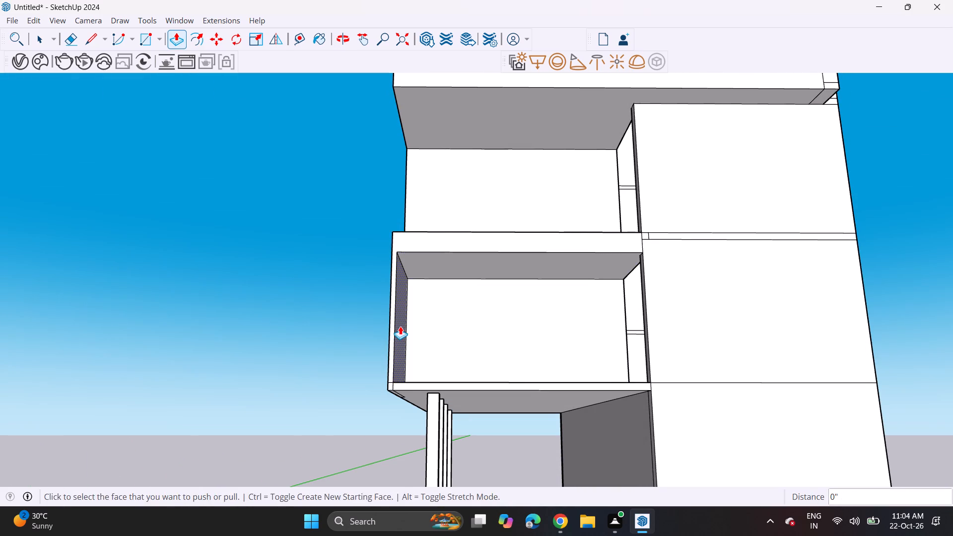
{"action": "middle_click_drag", "start_coordinate": [447, 312], "coordinate": [438, 414]}
{"action": "double_click", "coordinate": [430, 474]}
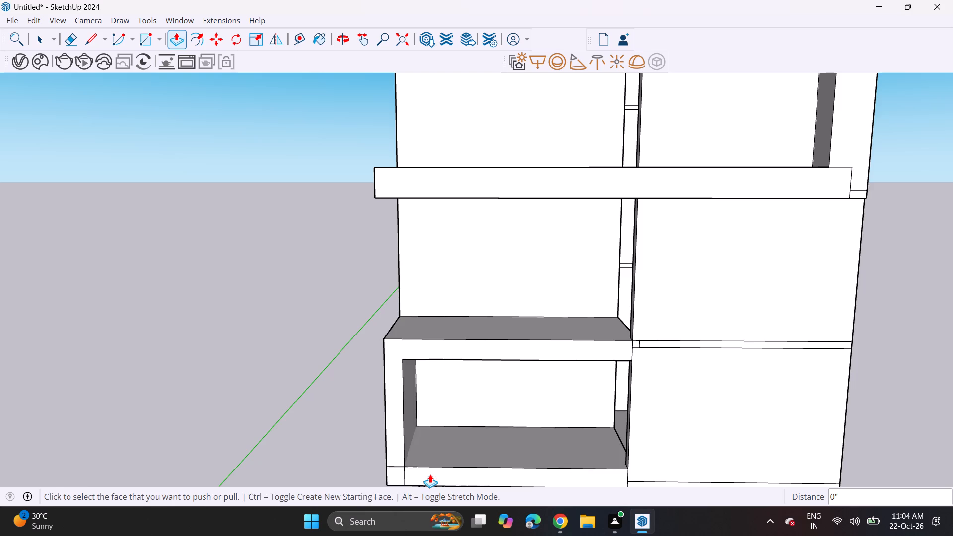
{"action": "scroll", "coordinate": [430, 474], "scroll_direction": "down", "scroll_amount": 5}
{"action": "middle_click_drag", "start_coordinate": [441, 454], "coordinate": [352, 434]}
{"action": "middle_click_drag", "start_coordinate": [348, 434], "coordinate": [367, 334]}
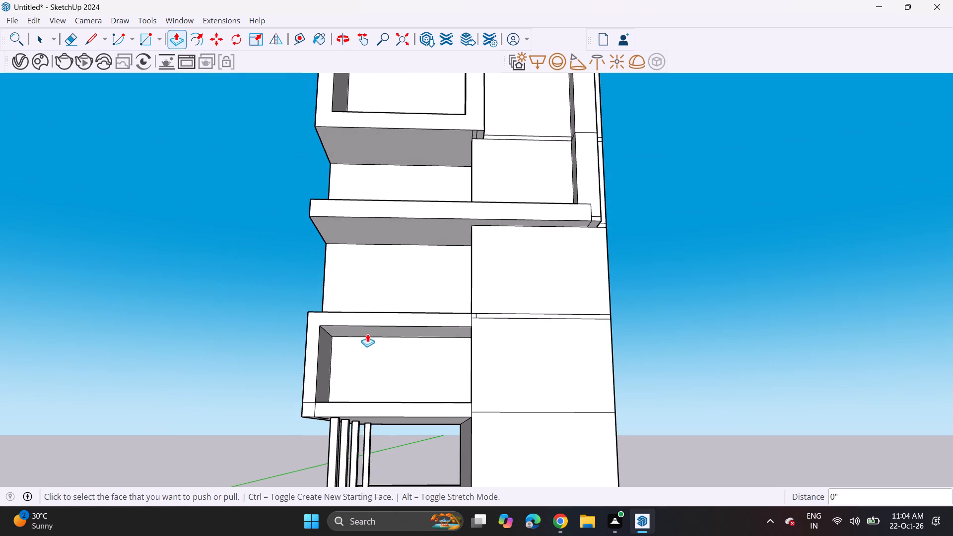
Extrude the lower balcony frame's front face outward to align with the long slab above, and repeat the 2' 2 11/16" distance on its floor slab edge and corner piece.
{"action": "middle_click_drag", "start_coordinate": [455, 312], "coordinate": [243, 391]}
{"action": "scroll", "coordinate": [286, 338], "scroll_direction": "up", "scroll_amount": 4}
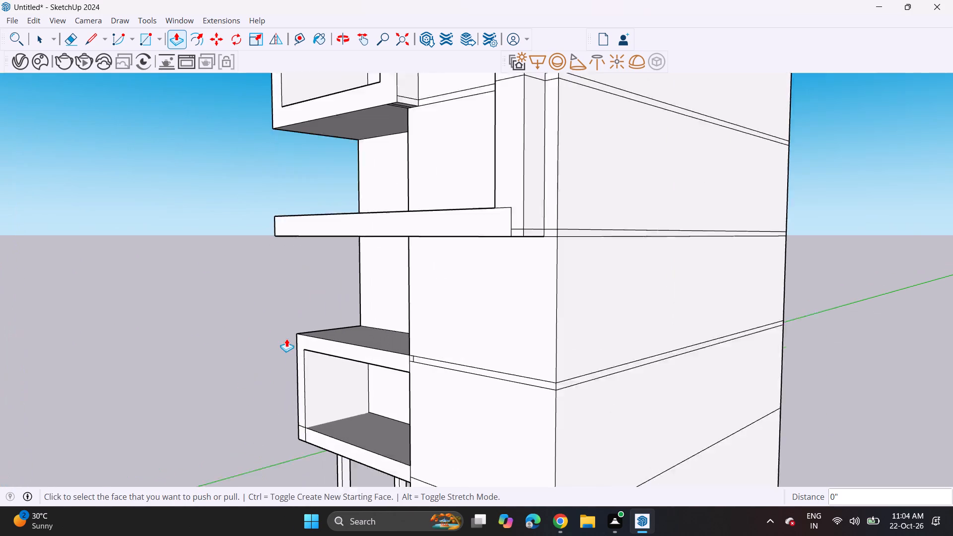
{"action": "left_click", "coordinate": [311, 339]}
{"action": "left_click", "coordinate": [295, 214]}
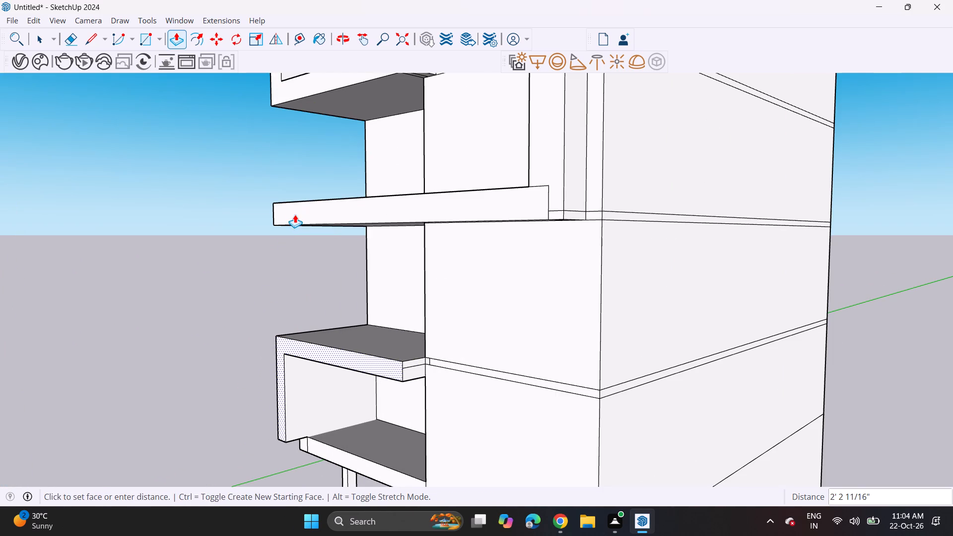
{"action": "double_click", "coordinate": [321, 456]}
{"action": "middle_click_drag", "start_coordinate": [294, 457], "coordinate": [507, 390]}
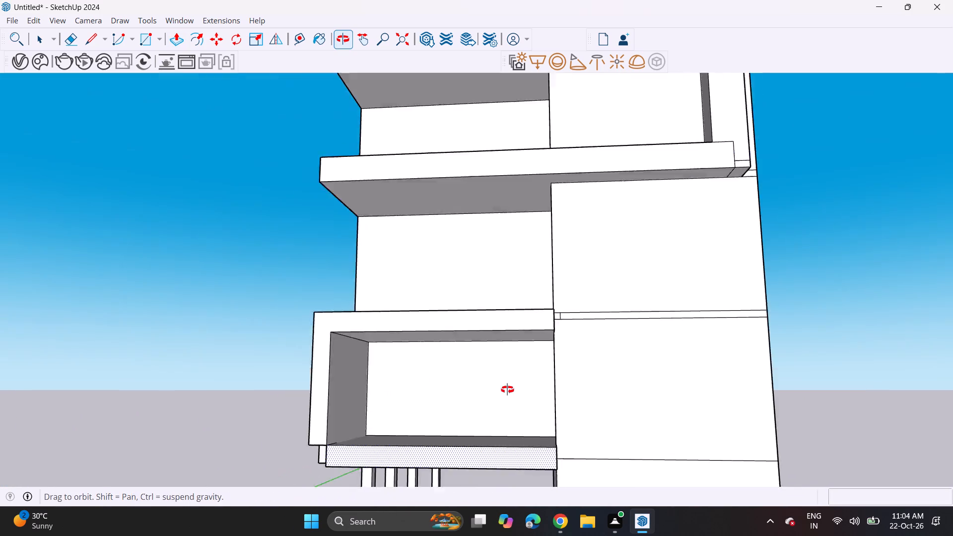
{"action": "middle_click_drag", "start_coordinate": [507, 390], "coordinate": [556, 384]}
{"action": "double_click", "coordinate": [390, 448]}
{"action": "scroll", "coordinate": [393, 444], "scroll_direction": "down", "scroll_amount": 6}
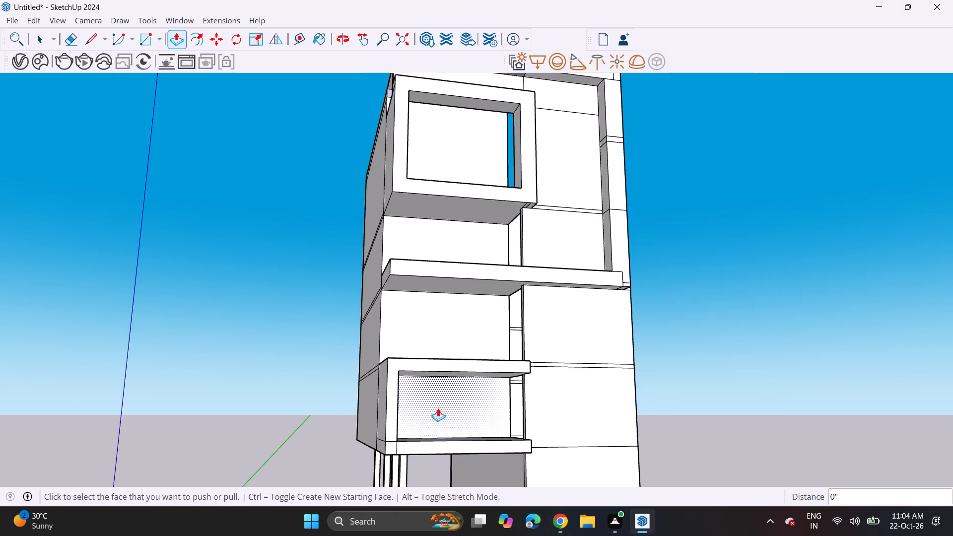
Draw a 4' by 7' door rectangle on the back wall inside the top balcony frame, starting from the floor line.
{"action": "middle_click_drag", "start_coordinate": [485, 381], "coordinate": [410, 390]}
{"action": "middle_click_drag", "start_coordinate": [410, 390], "coordinate": [359, 375], "text": "shift"}
{"action": "scroll", "coordinate": [359, 375], "scroll_direction": "down", "scroll_amount": 4}
{"action": "middle_click_drag", "start_coordinate": [359, 375], "coordinate": [386, 387]}
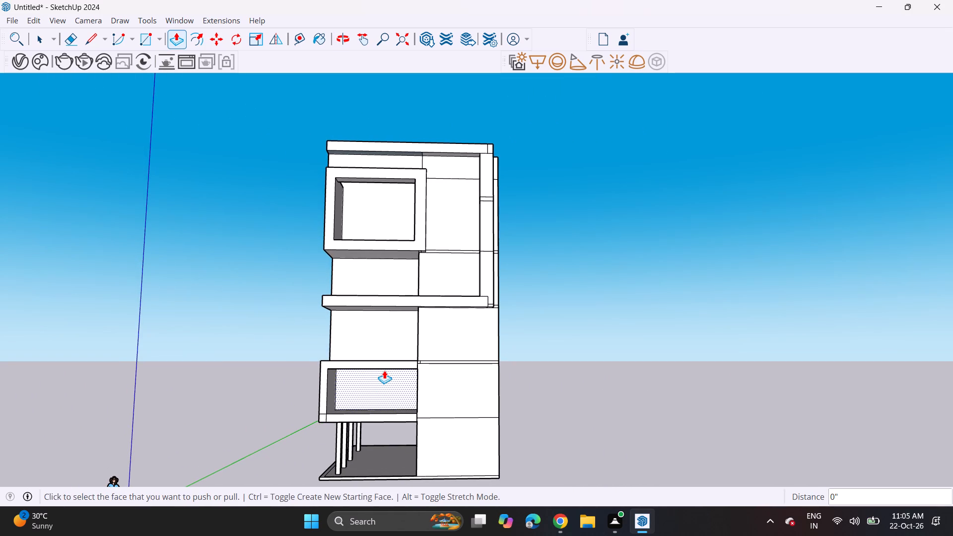
{"action": "middle_click_drag", "start_coordinate": [430, 146], "coordinate": [453, 535]}
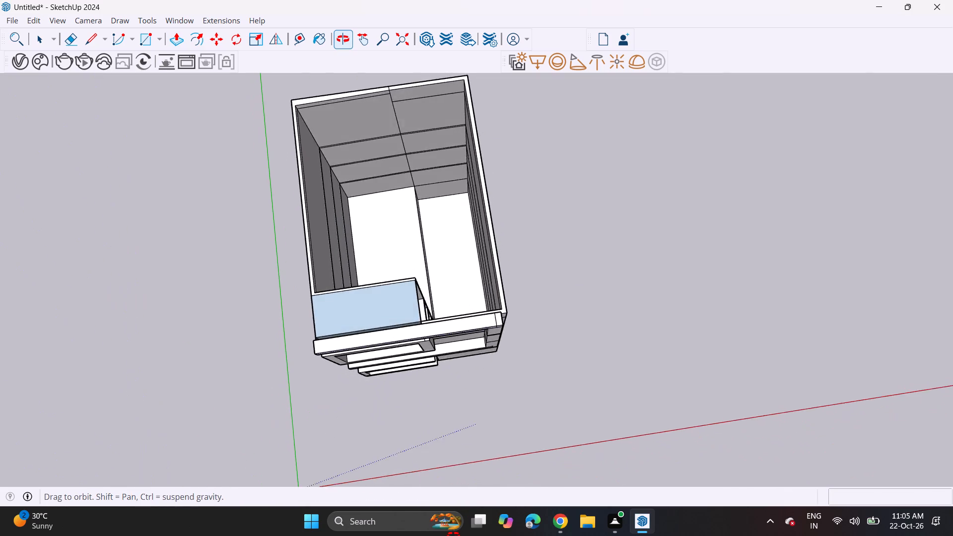
{"action": "middle_click_drag", "start_coordinate": [453, 535], "coordinate": [486, 201]}
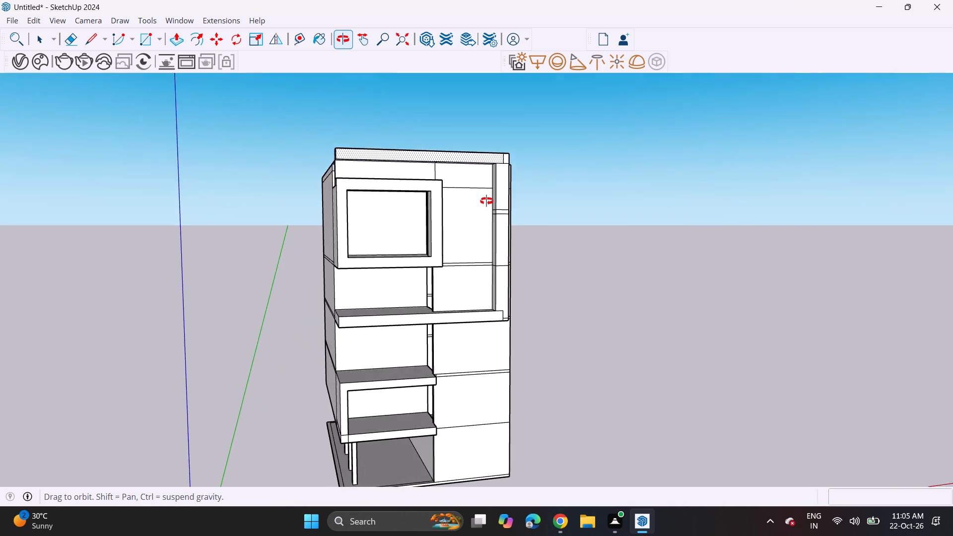
{"action": "middle_click_drag", "start_coordinate": [486, 201], "coordinate": [456, 210]}
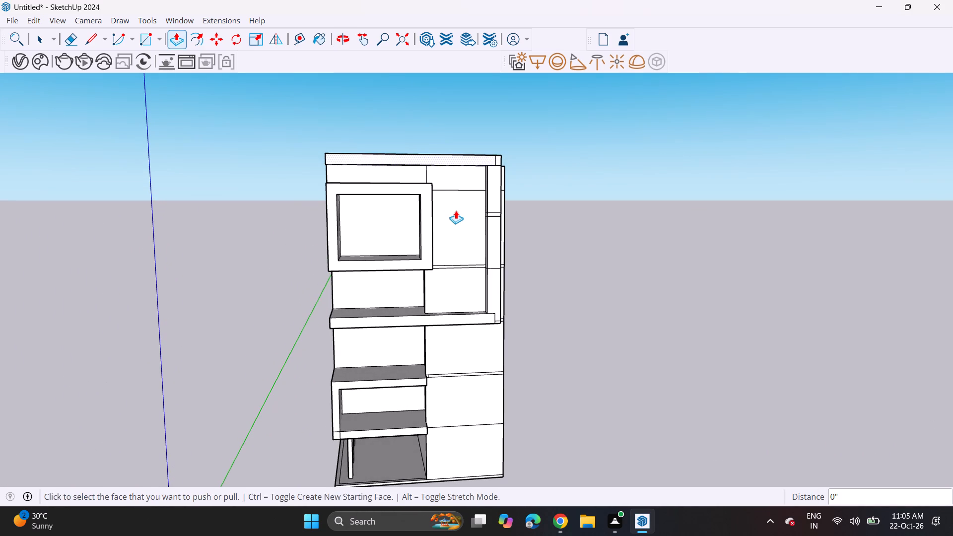
{"action": "left_click", "coordinate": [150, 45]}
{"action": "scroll", "coordinate": [334, 262], "scroll_direction": "up", "scroll_amount": 4}
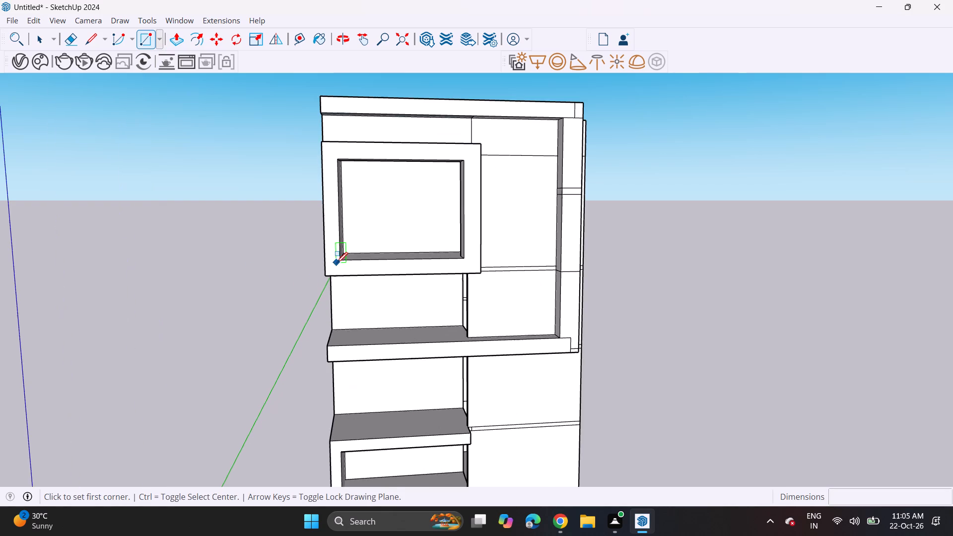
{"action": "scroll", "coordinate": [354, 269], "scroll_direction": "up", "scroll_amount": 9}
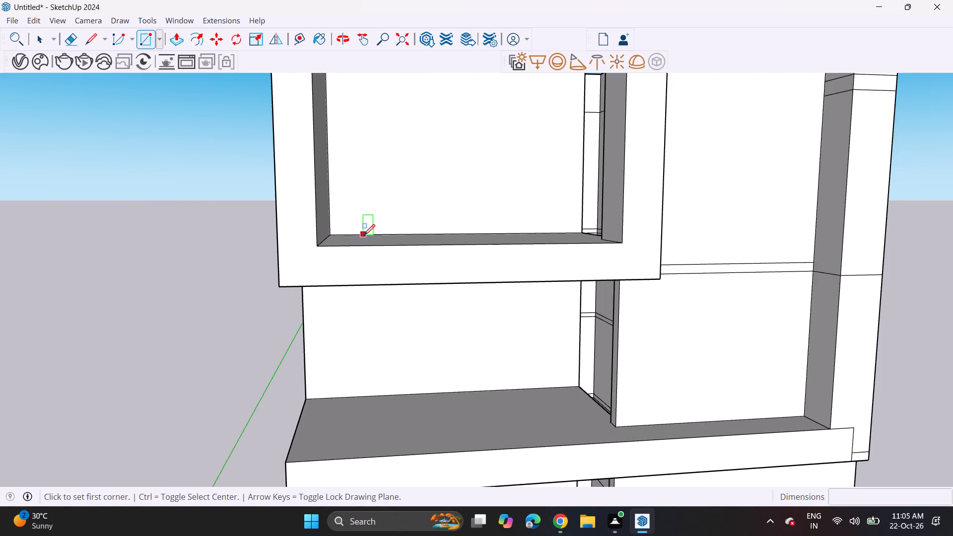
{"action": "left_click", "coordinate": [364, 235]}
{"action": "scroll", "coordinate": [421, 122], "scroll_direction": "down", "scroll_amount": 3}
{"action": "key", "text": "4"}
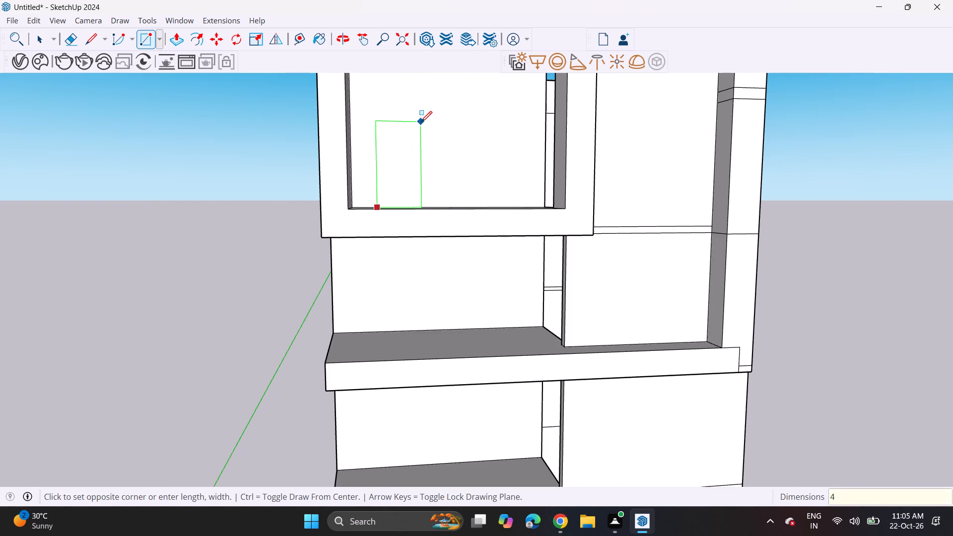
{"action": "type", "text": "',7'"}
{"action": "key", "text": "Return"}
Draw a window rectangle about 3' 8" by 4' 4" beside the door, with its top level with the door's top.
{"action": "scroll", "coordinate": [424, 125], "scroll_direction": "down", "scroll_amount": 4}
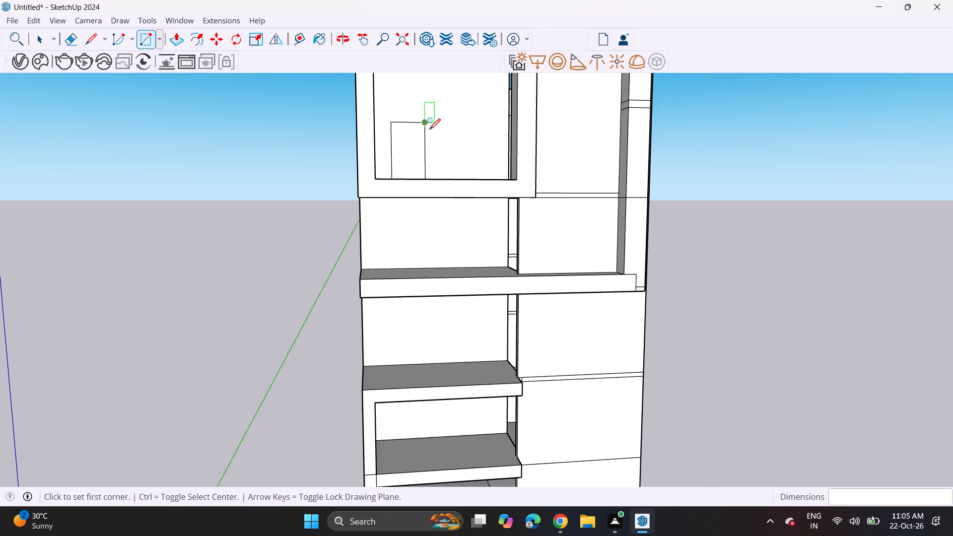
{"action": "middle_click_drag", "start_coordinate": [428, 131], "coordinate": [371, 222], "text": "shift"}
{"action": "middle_click_drag", "start_coordinate": [370, 223], "coordinate": [343, 263]}
{"action": "scroll", "coordinate": [382, 230], "scroll_direction": "up", "scroll_amount": 4}
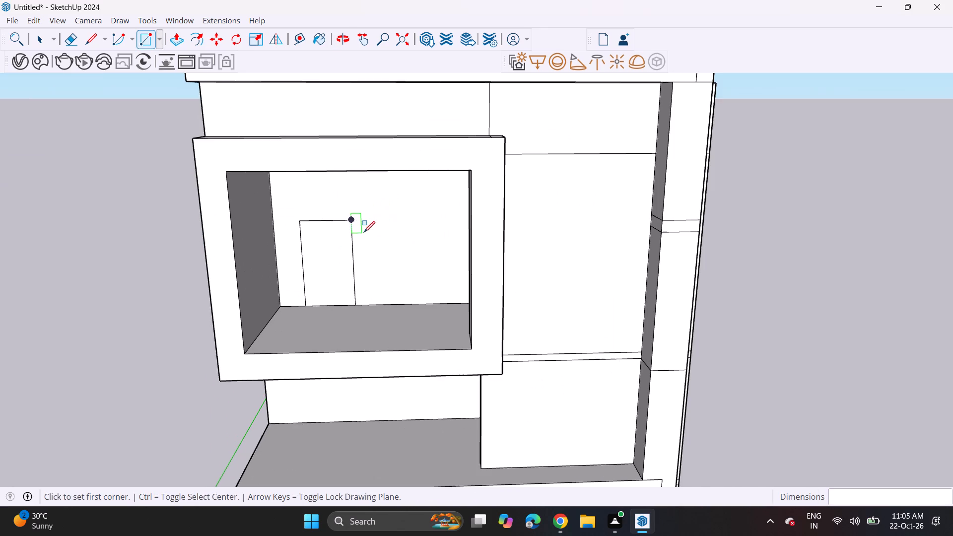
{"action": "left_click", "coordinate": [380, 220]}
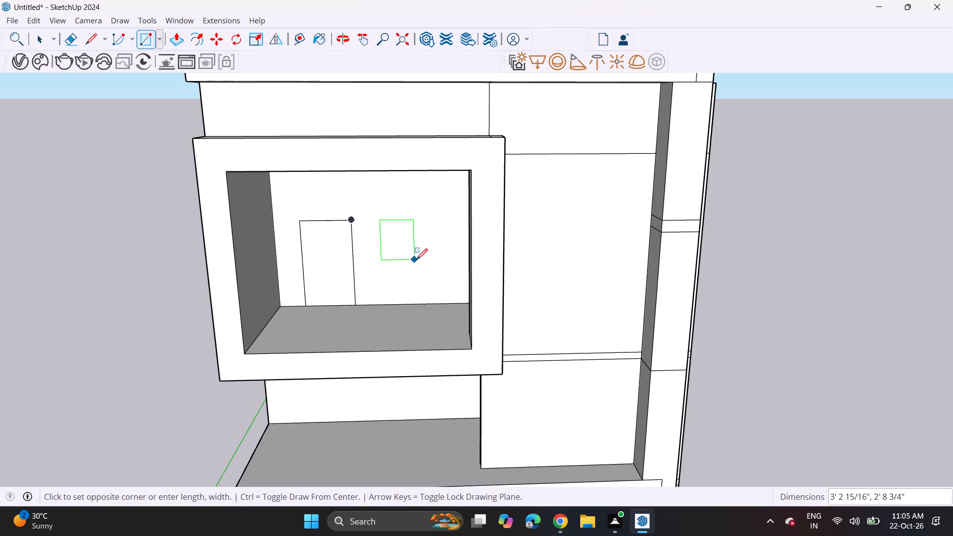
{"action": "left_click", "coordinate": [436, 265]}
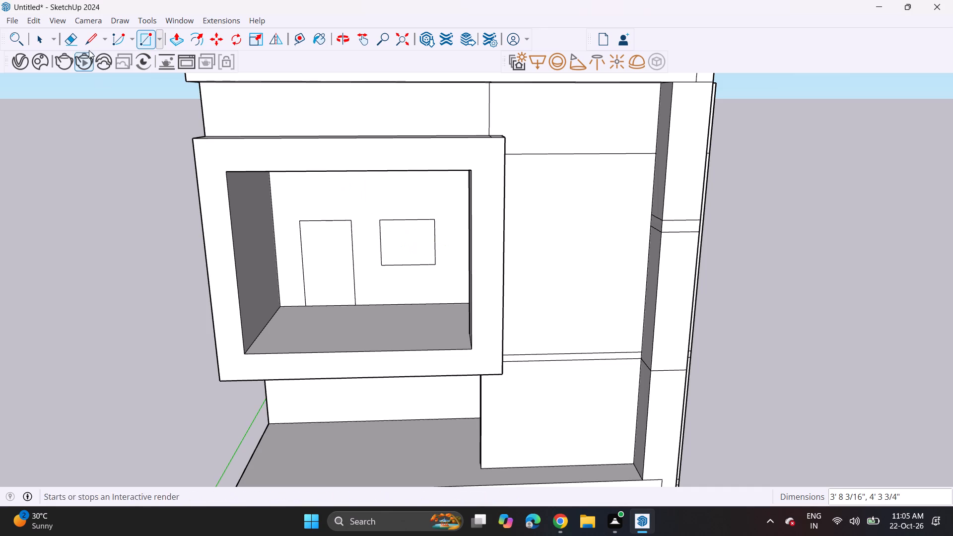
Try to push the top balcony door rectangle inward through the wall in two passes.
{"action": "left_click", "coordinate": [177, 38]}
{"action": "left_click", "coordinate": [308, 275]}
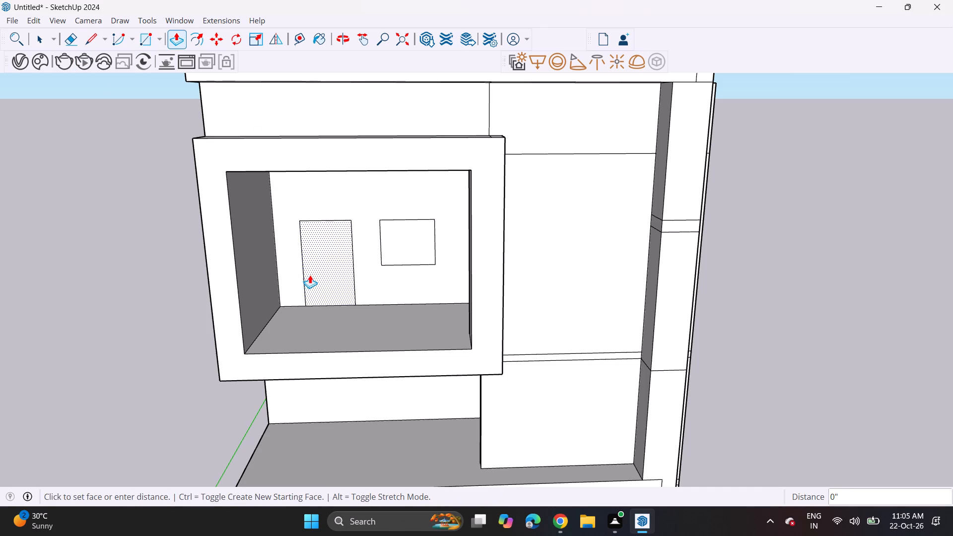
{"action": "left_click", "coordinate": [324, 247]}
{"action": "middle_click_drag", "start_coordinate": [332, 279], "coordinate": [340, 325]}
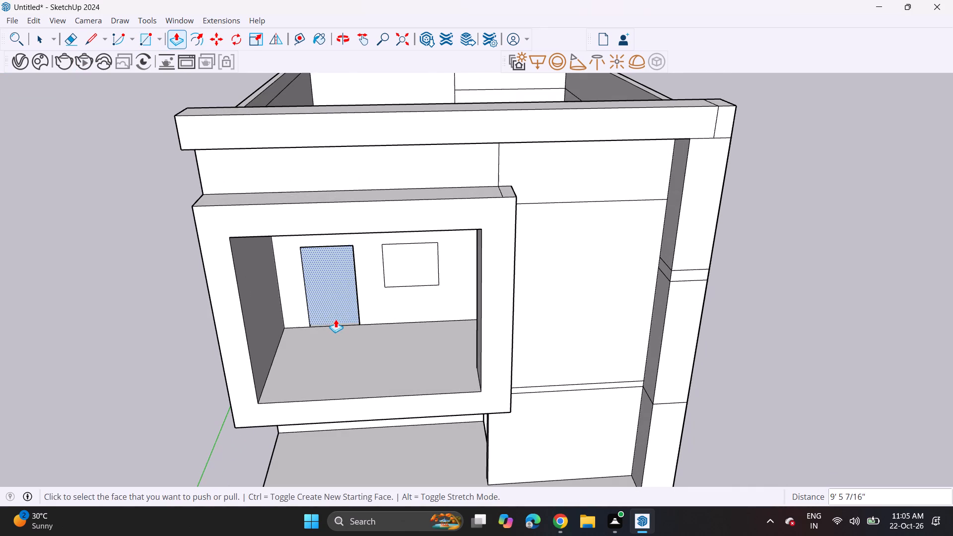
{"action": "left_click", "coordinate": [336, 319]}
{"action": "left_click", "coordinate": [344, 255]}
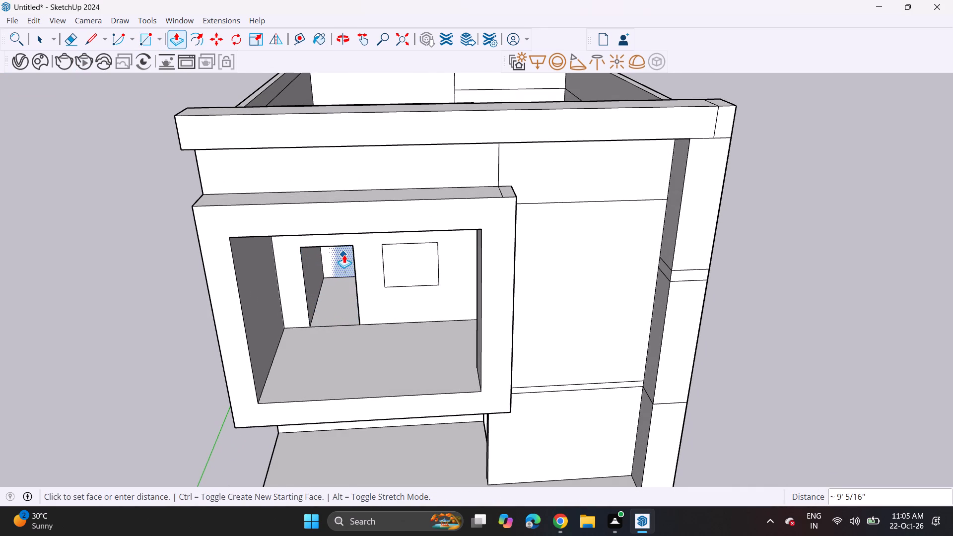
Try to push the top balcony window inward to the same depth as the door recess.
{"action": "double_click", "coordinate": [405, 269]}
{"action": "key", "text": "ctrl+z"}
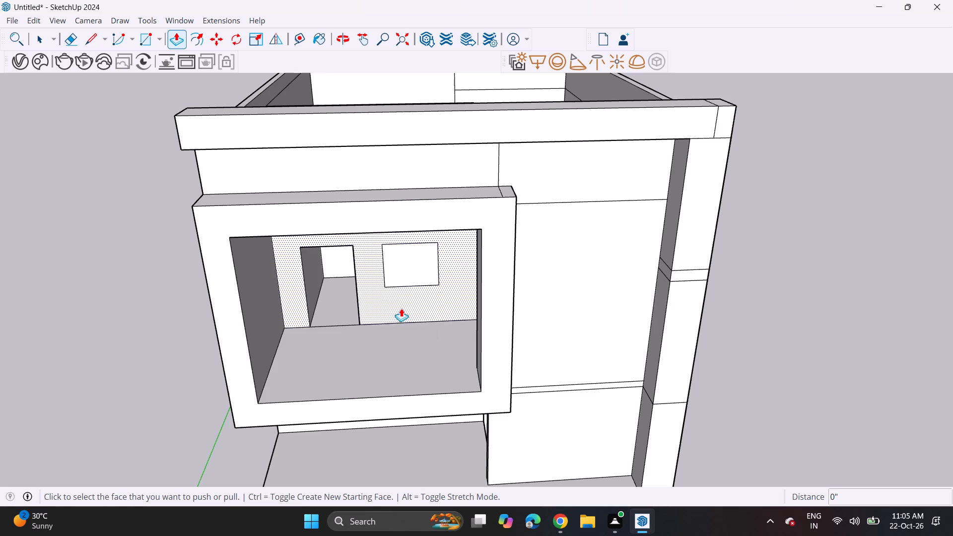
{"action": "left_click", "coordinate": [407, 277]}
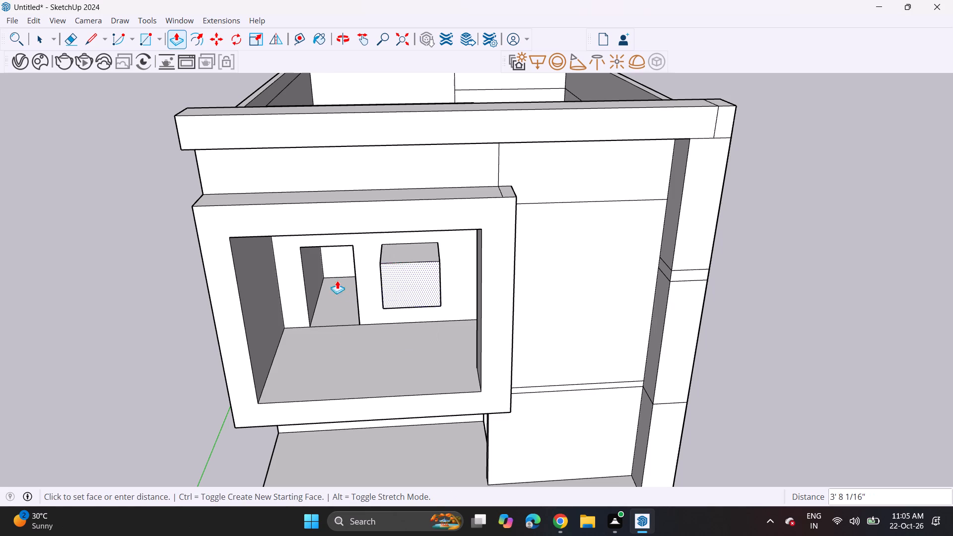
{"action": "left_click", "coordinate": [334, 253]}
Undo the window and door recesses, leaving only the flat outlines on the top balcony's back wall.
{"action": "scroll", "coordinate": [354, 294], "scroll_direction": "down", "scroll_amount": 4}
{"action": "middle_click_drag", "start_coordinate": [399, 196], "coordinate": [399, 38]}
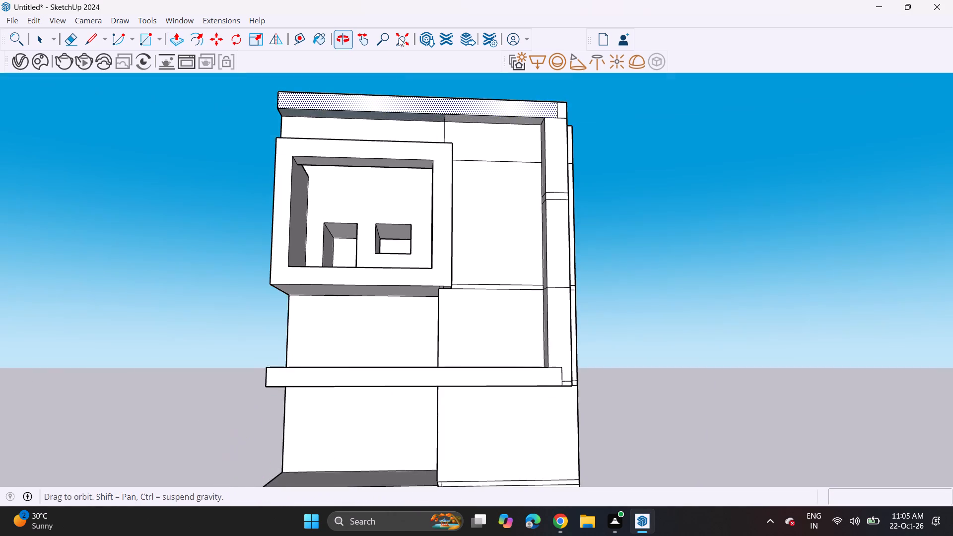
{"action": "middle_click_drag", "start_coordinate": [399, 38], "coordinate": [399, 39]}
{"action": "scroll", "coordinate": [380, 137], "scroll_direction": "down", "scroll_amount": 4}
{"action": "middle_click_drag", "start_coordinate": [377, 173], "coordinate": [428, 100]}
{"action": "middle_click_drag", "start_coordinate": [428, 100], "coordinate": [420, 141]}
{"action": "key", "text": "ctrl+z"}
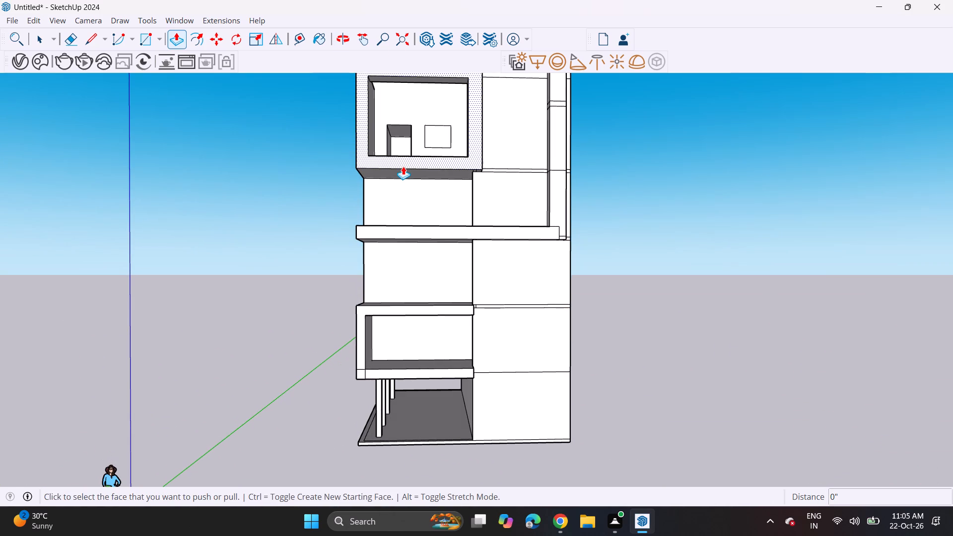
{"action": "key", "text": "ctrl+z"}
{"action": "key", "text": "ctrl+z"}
Copy the top balcony's door and window outlines together down to the back walls of the three lower levels, resting each door on its floor edge.
{"action": "middle_click_drag", "start_coordinate": [409, 149], "coordinate": [410, 180]}
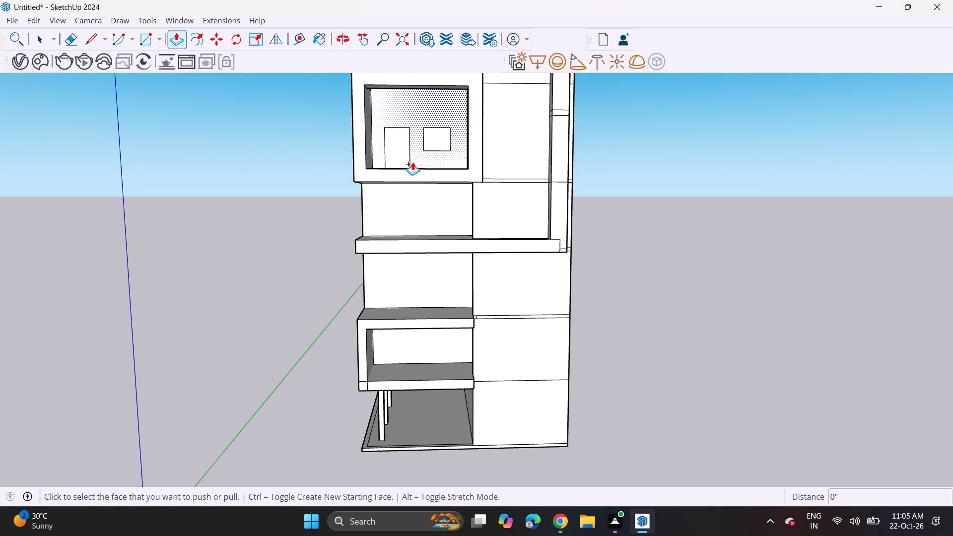
{"action": "key", "text": "space"}
{"action": "double_click", "coordinate": [403, 159]}
{"action": "double_click", "coordinate": [433, 142], "text": "ctrl"}
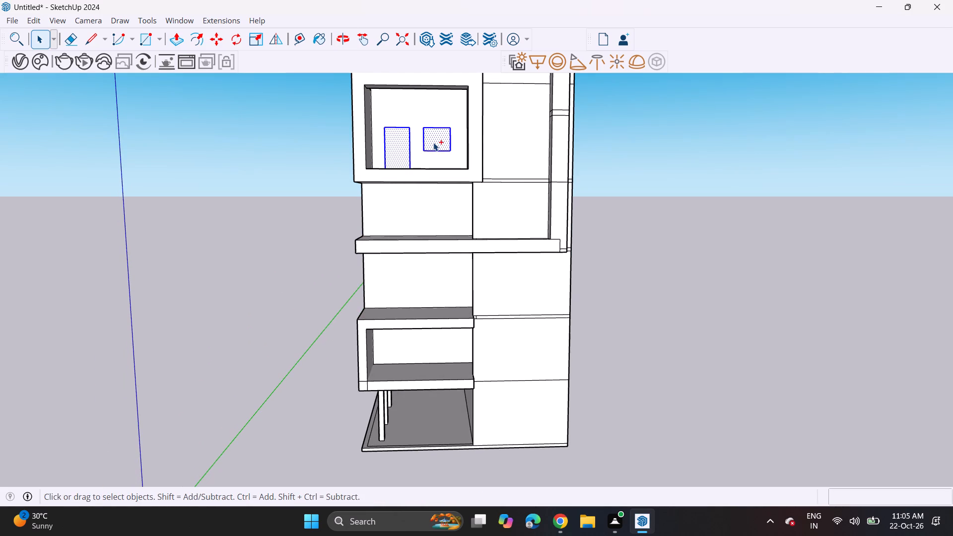
{"action": "key", "text": "m"}
{"action": "middle_click_drag", "start_coordinate": [384, 165], "coordinate": [384, 176]}
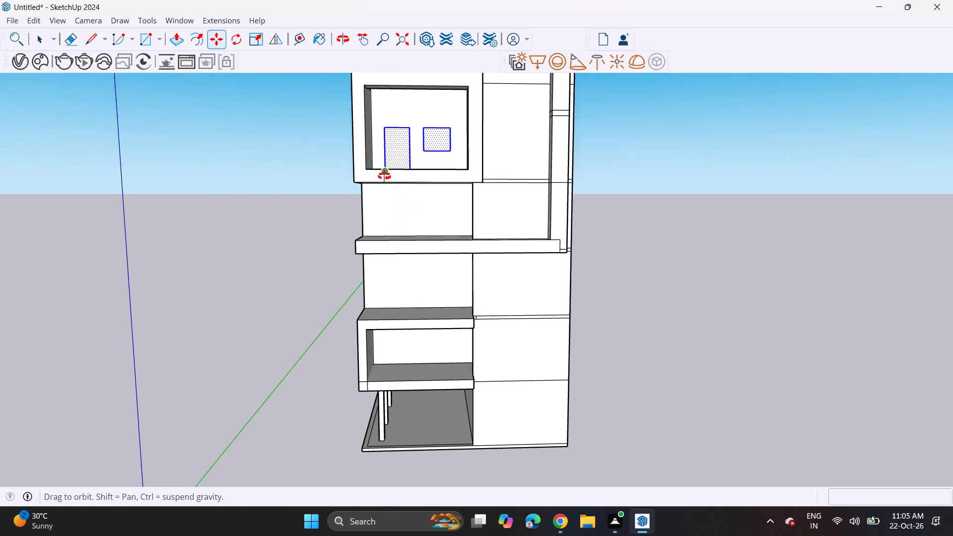
{"action": "middle_click_drag", "start_coordinate": [384, 176], "coordinate": [384, 184]}
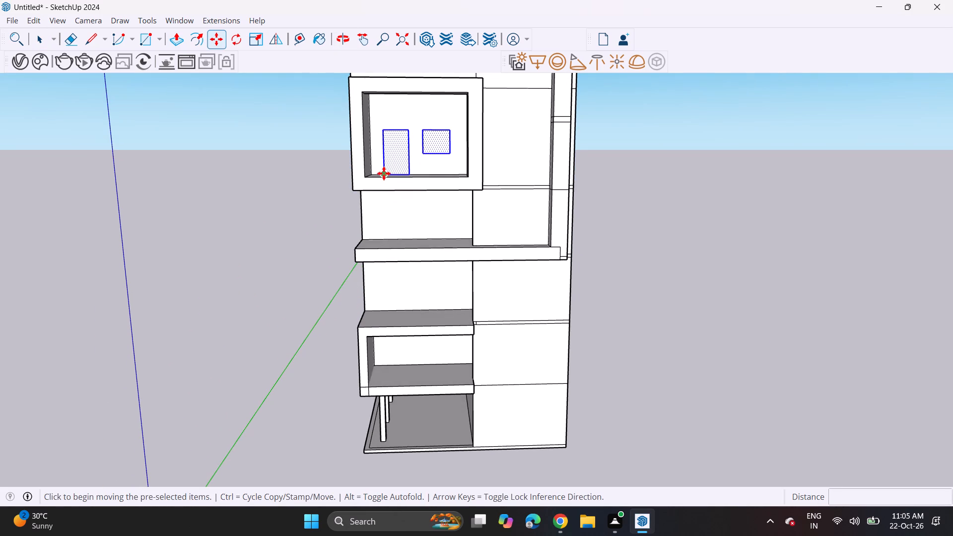
{"action": "left_click", "coordinate": [384, 173]}
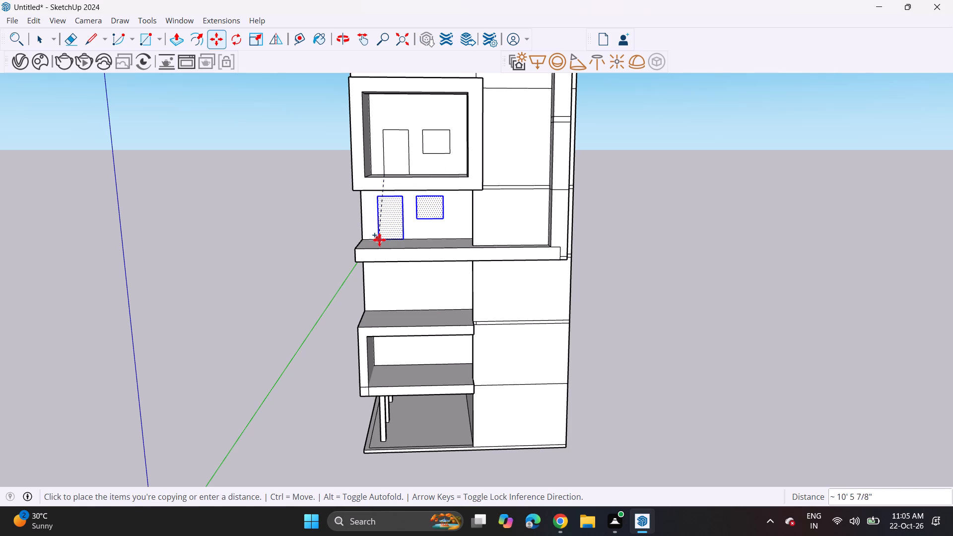
{"action": "left_click", "coordinate": [380, 240]}
{"action": "left_click", "coordinate": [388, 235]}
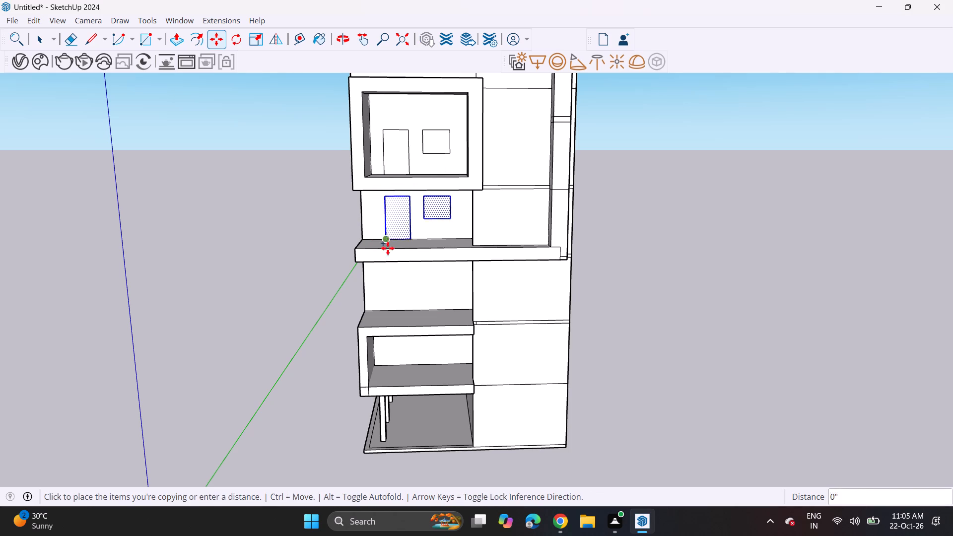
{"action": "left_click", "coordinate": [391, 312]}
{"action": "left_click", "coordinate": [387, 309]}
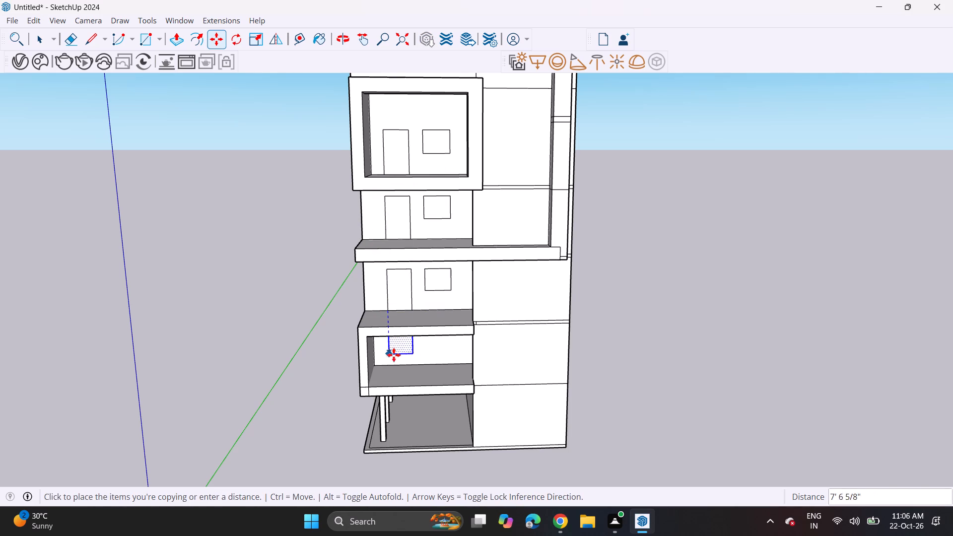
{"action": "left_click", "coordinate": [395, 367]}
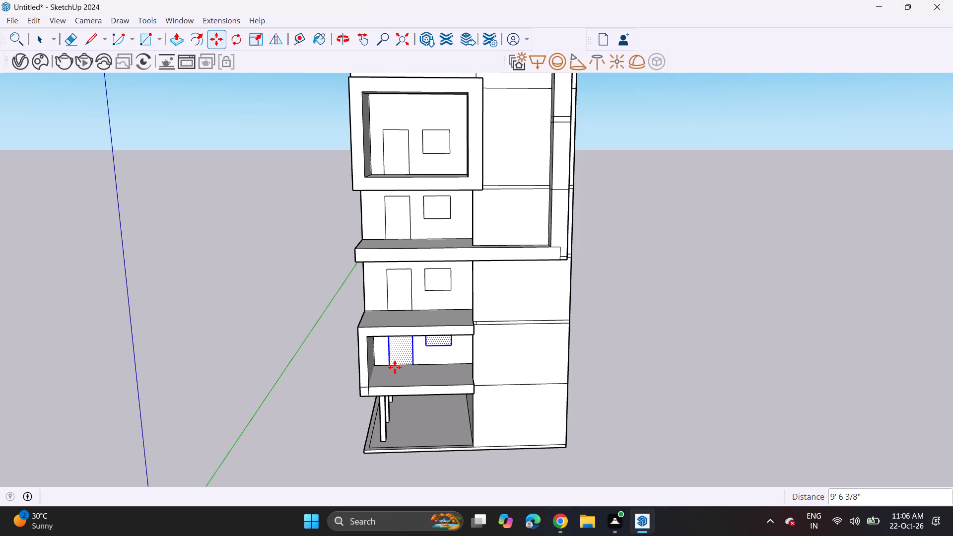
{"action": "scroll", "coordinate": [401, 373], "scroll_direction": "down", "scroll_amount": 5}
{"action": "middle_click_drag", "start_coordinate": [405, 389], "coordinate": [431, 273]}
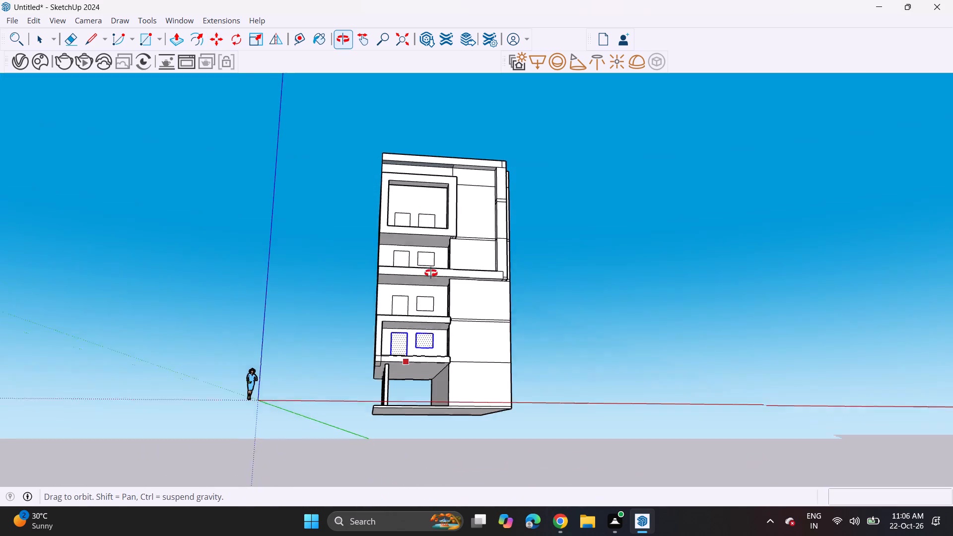
{"action": "middle_click_drag", "start_coordinate": [431, 273], "coordinate": [432, 267]}
{"action": "key", "text": "space"}
{"action": "left_click", "coordinate": [554, 289]}
Push the top balcony door face inward into the wall in two passes to form a deep opening.
{"action": "middle_click_drag", "start_coordinate": [505, 302], "coordinate": [469, 386]}
{"action": "middle_click_drag", "start_coordinate": [438, 362], "coordinate": [474, 405], "text": "shift"}
{"action": "middle_click_drag", "start_coordinate": [474, 403], "coordinate": [449, 402]}
{"action": "scroll", "coordinate": [451, 401], "scroll_direction": "up", "scroll_amount": 3}
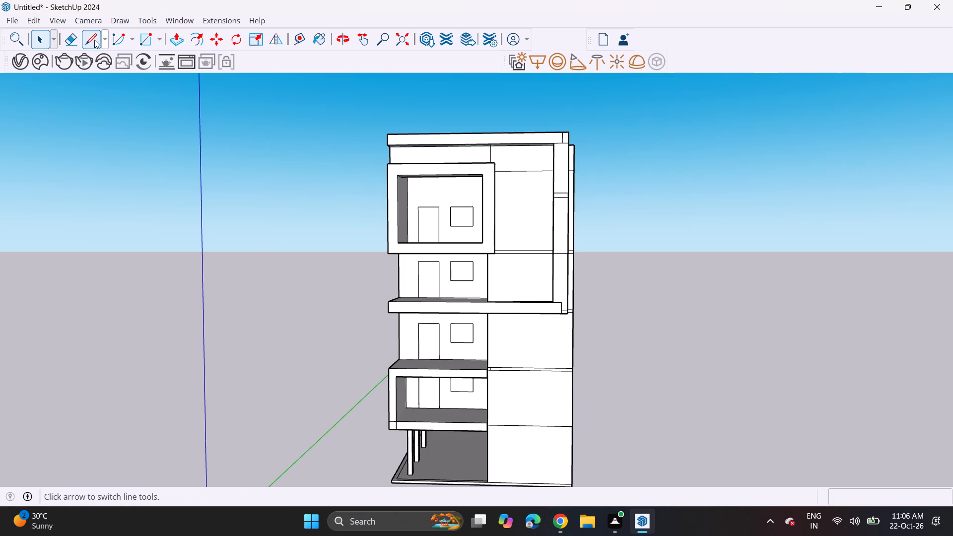
{"action": "left_click", "coordinate": [177, 38]}
{"action": "middle_click_drag", "start_coordinate": [336, 167], "coordinate": [354, 247]}
{"action": "scroll", "coordinate": [429, 239], "scroll_direction": "up", "scroll_amount": 6}
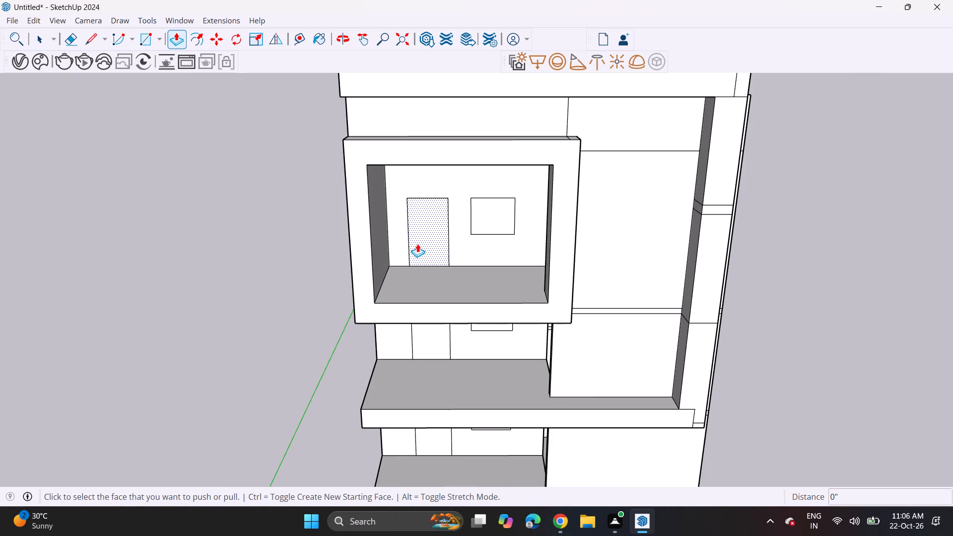
{"action": "left_click", "coordinate": [417, 244]}
{"action": "left_click", "coordinate": [425, 211]}
{"action": "left_click", "coordinate": [430, 250]}
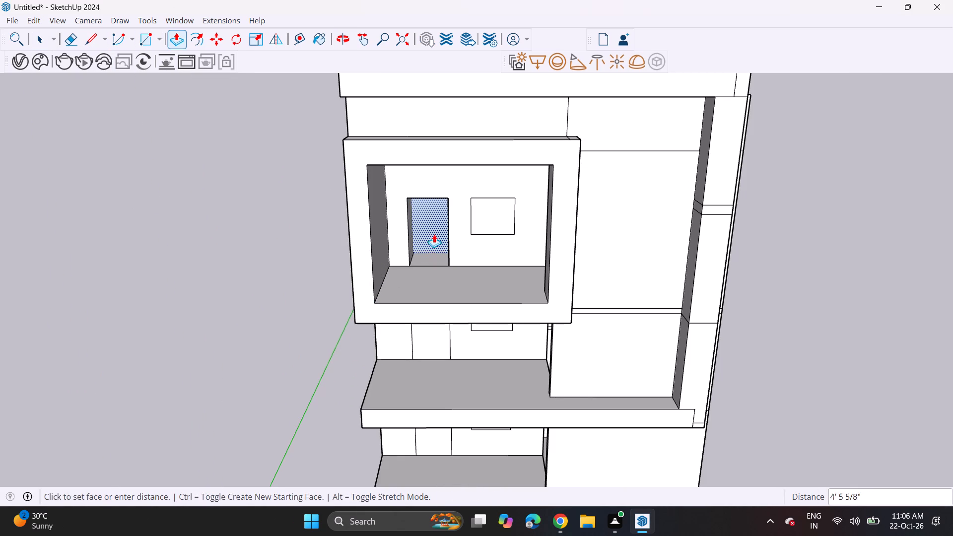
{"action": "left_click", "coordinate": [439, 221]}
Push the top balcony's window face inward to match the depth of the door recess beside it.
{"action": "double_click", "coordinate": [479, 214]}
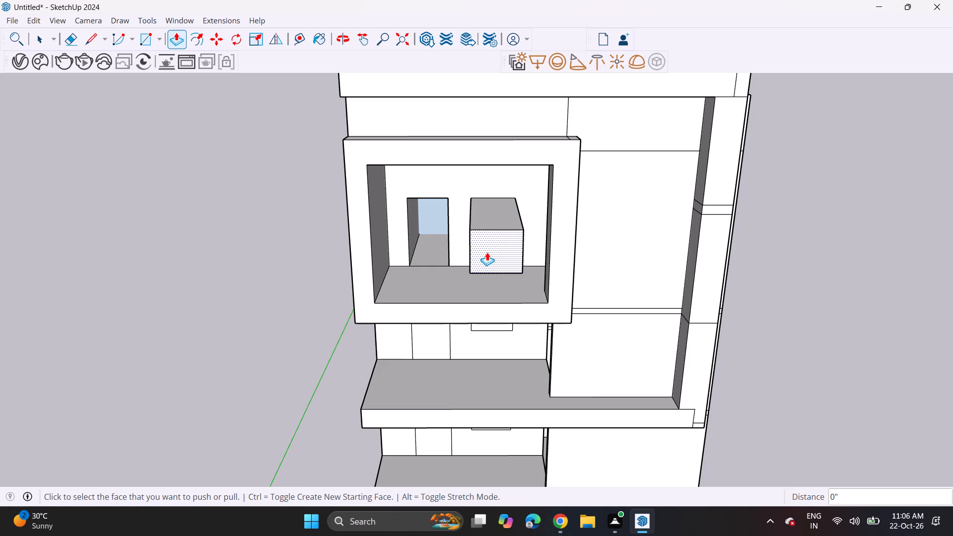
{"action": "key", "text": "ctrl+z"}
{"action": "left_click", "coordinate": [493, 226]}
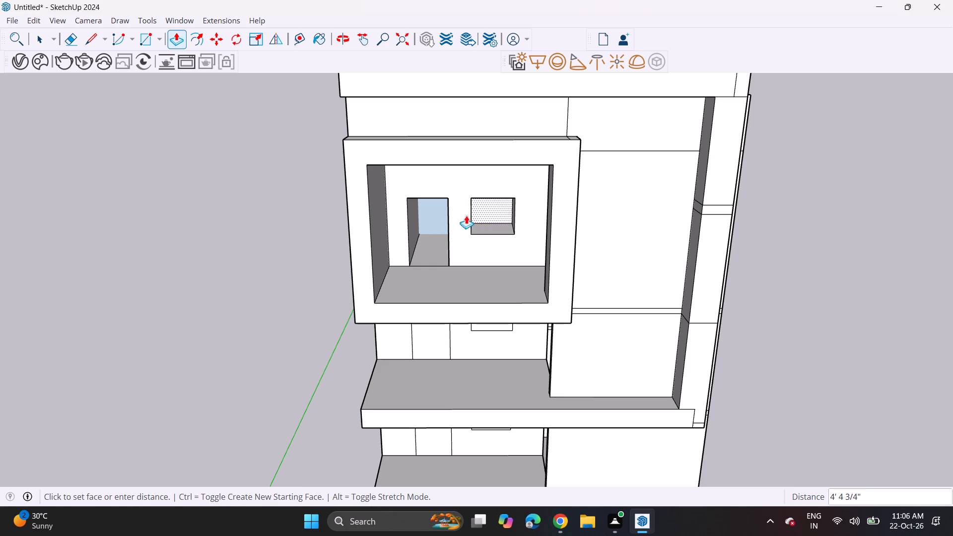
{"action": "left_click", "coordinate": [432, 212]}
From behind the building, push the inner face of the top balcony's back wall 12' toward the balcony to thin the wall.
{"action": "middle_click_drag", "start_coordinate": [432, 223], "coordinate": [499, 204]}
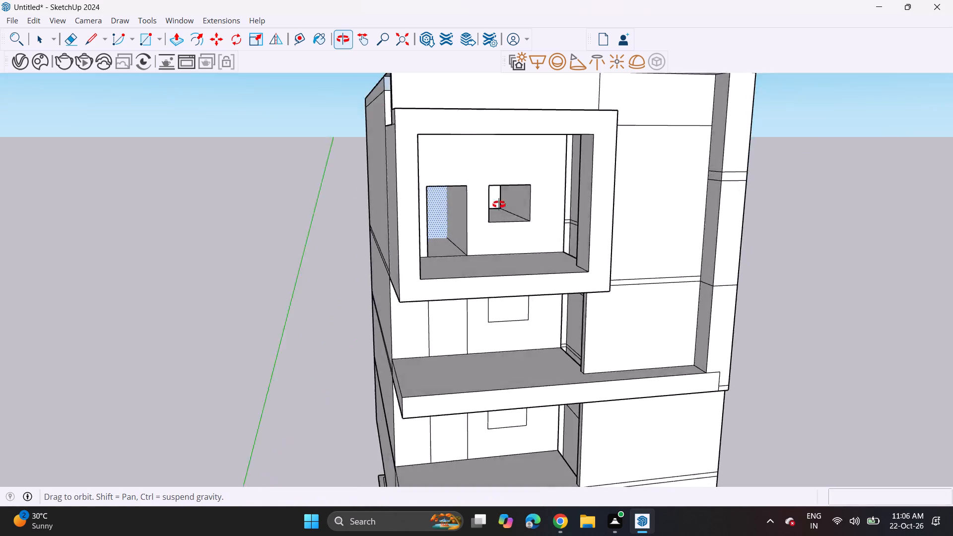
{"action": "middle_click_drag", "start_coordinate": [499, 204], "coordinate": [548, 387]}
{"action": "middle_click_drag", "start_coordinate": [403, 157], "coordinate": [787, 235]}
{"action": "middle_click_drag", "start_coordinate": [539, 232], "coordinate": [714, 193]}
{"action": "scroll", "coordinate": [539, 232], "scroll_direction": "up", "scroll_amount": 1}
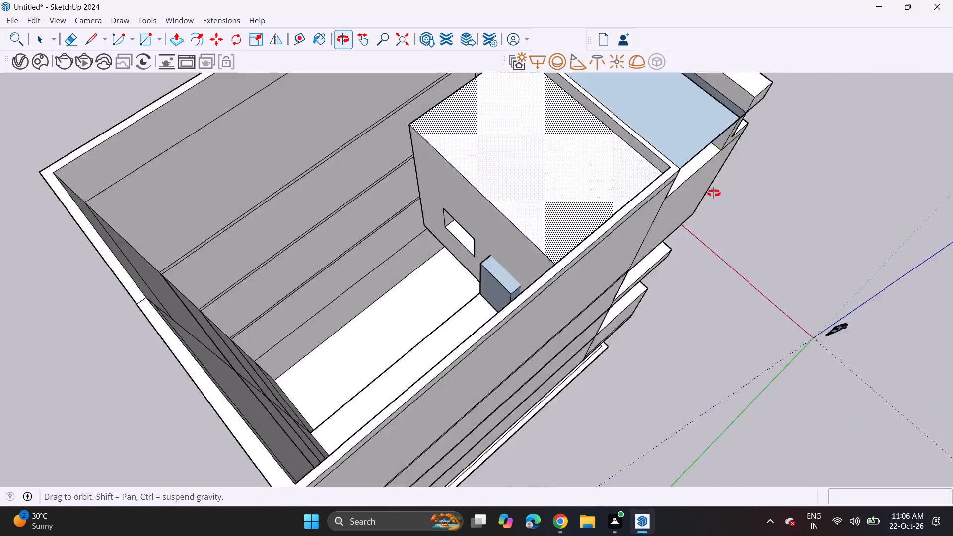
{"action": "middle_click_drag", "start_coordinate": [714, 193], "coordinate": [821, 185]}
{"action": "left_click", "coordinate": [532, 210]}
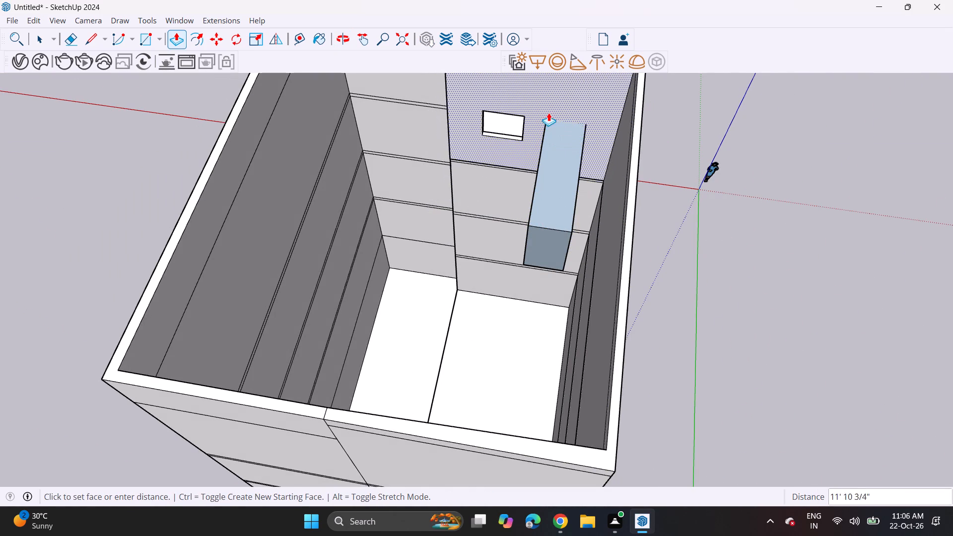
{"action": "left_click", "coordinate": [496, 165]}
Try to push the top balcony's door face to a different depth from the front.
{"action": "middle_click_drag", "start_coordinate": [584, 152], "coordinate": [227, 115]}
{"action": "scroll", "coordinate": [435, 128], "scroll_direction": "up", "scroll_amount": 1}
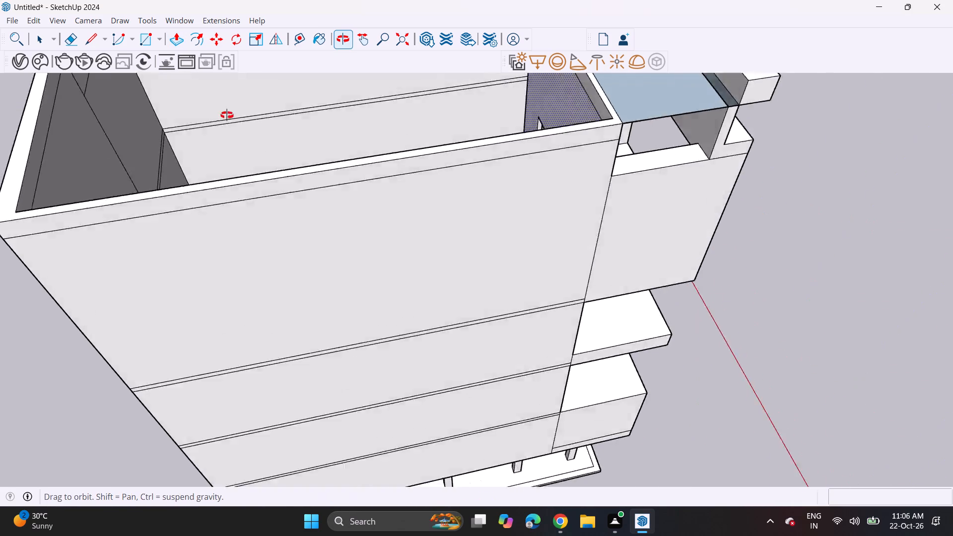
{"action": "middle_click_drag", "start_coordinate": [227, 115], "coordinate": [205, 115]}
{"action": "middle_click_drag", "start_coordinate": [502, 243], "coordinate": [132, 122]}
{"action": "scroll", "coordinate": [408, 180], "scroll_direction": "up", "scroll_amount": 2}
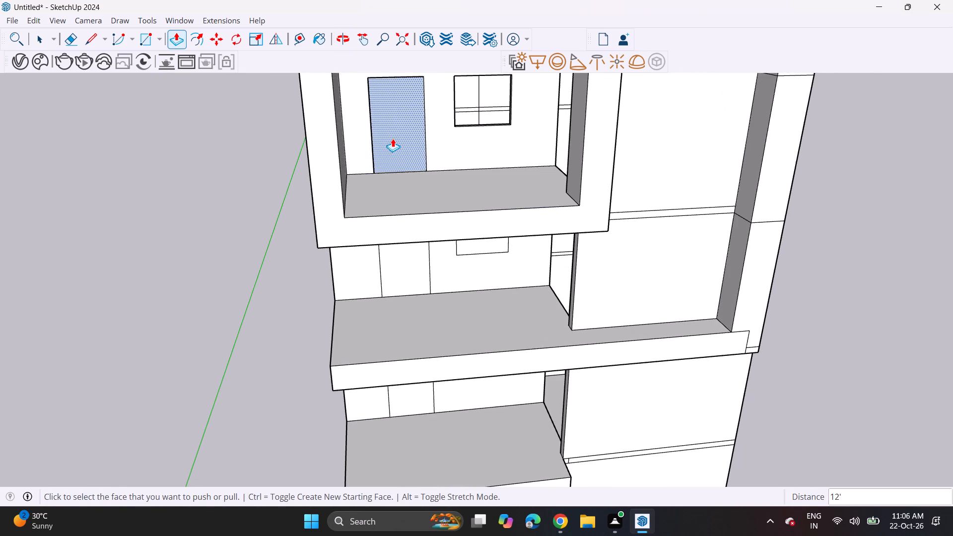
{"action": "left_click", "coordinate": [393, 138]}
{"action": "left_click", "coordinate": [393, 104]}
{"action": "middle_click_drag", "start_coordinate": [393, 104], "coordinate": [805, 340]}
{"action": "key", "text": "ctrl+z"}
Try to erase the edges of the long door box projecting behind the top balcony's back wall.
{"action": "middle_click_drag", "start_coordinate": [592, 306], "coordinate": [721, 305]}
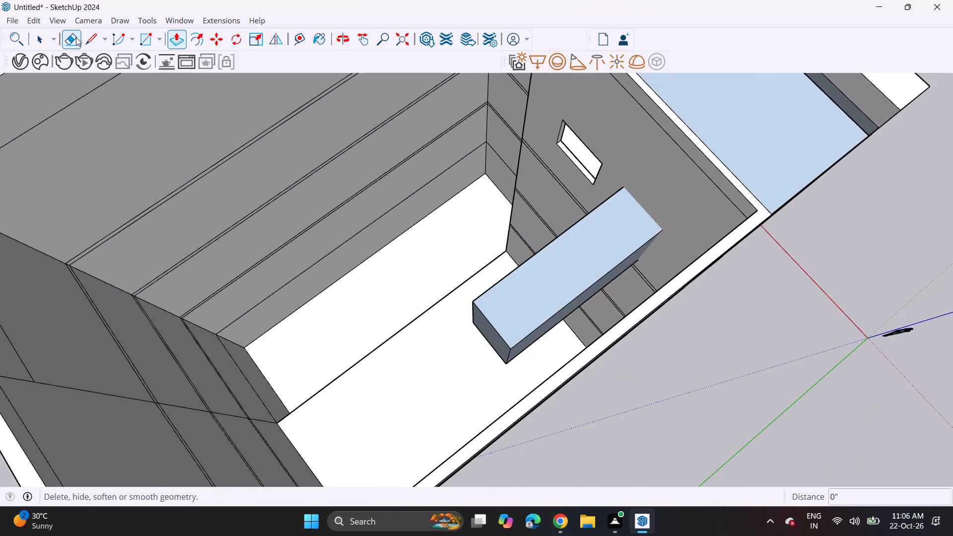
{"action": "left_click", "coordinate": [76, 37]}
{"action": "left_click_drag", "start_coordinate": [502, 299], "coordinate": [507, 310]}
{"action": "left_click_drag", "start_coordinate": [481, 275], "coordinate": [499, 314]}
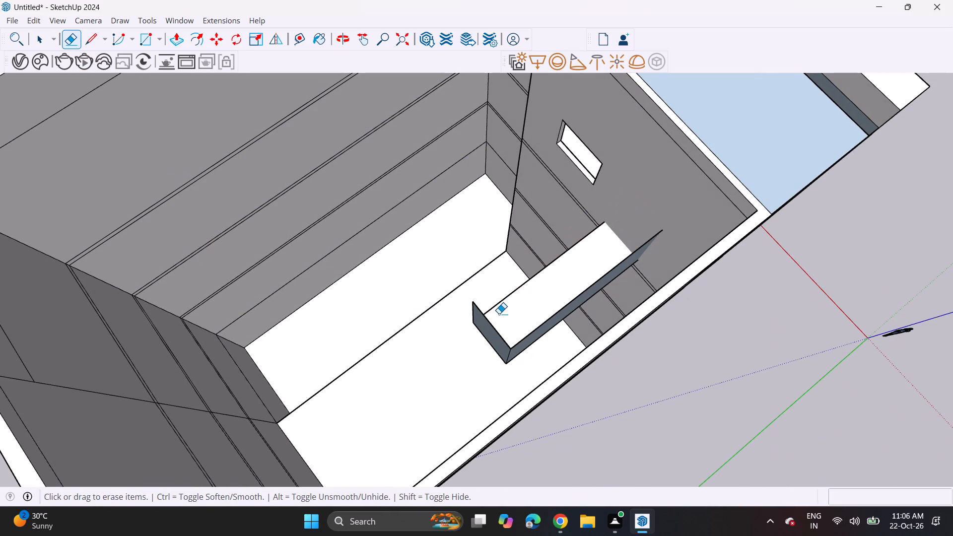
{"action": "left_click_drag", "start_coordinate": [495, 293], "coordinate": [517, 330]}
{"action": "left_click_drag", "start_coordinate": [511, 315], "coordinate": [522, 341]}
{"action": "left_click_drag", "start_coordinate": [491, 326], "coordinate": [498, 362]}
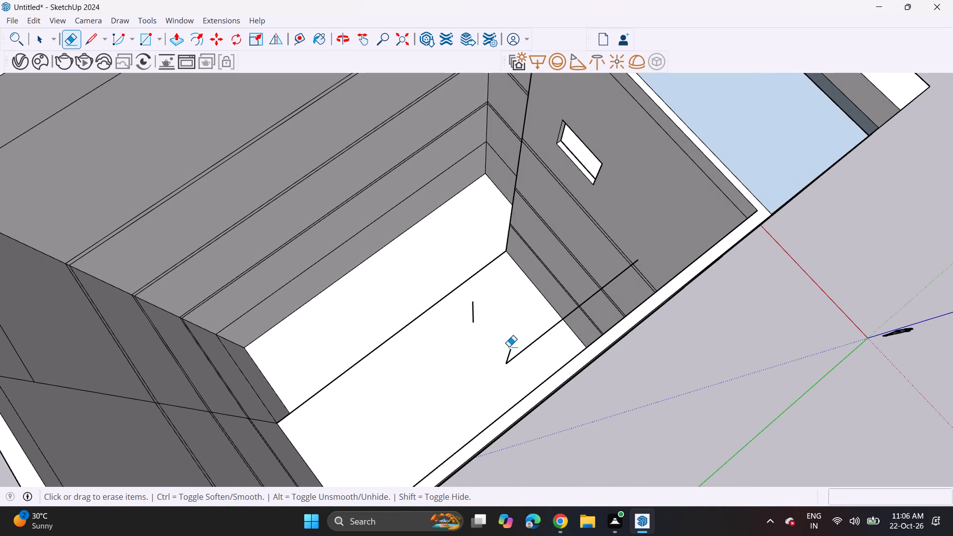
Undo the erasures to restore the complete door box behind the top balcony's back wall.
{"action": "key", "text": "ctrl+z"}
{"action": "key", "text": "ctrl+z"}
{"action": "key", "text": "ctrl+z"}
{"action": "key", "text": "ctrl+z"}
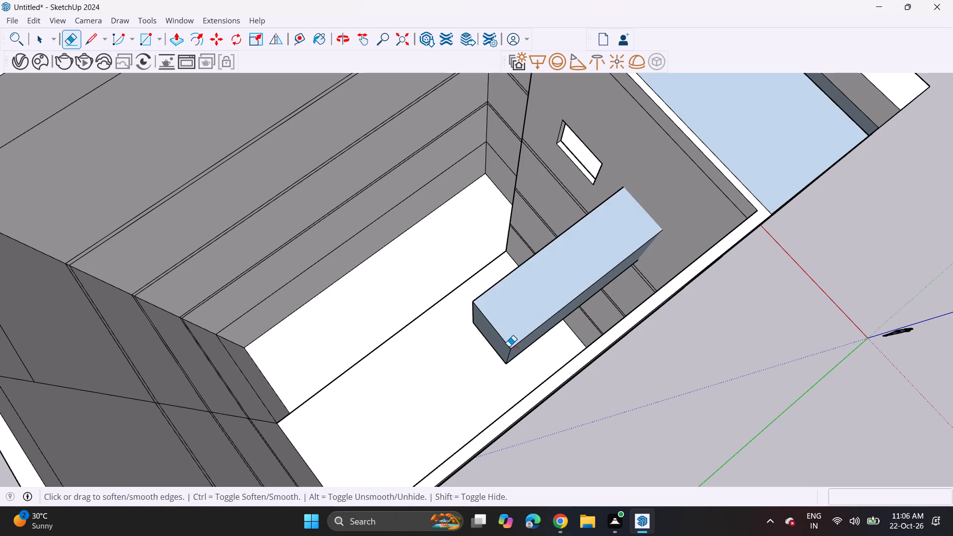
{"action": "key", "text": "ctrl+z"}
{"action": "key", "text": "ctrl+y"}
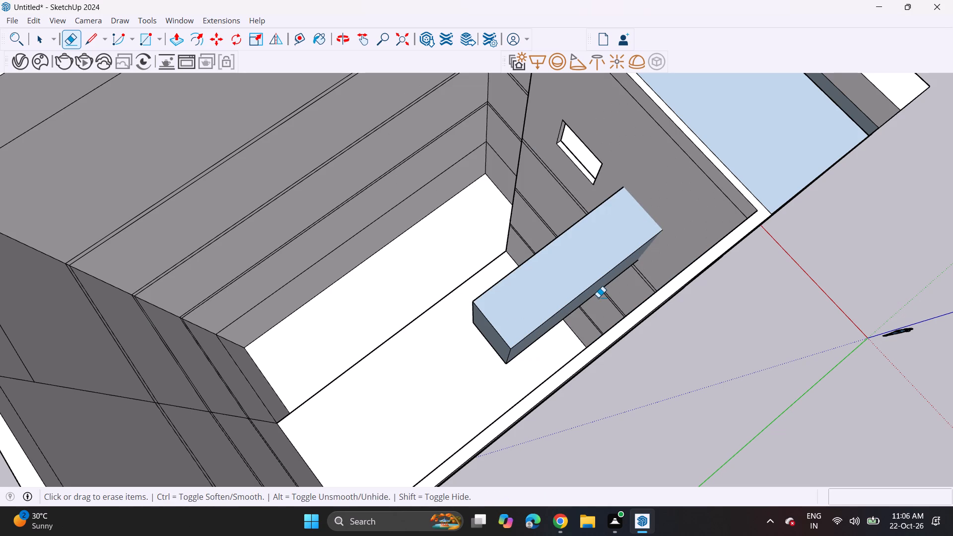
Push the door face on the balcony level just below the top one 5' 3 7/16" inward.
{"action": "middle_click_drag", "start_coordinate": [597, 281], "coordinate": [15, 48]}
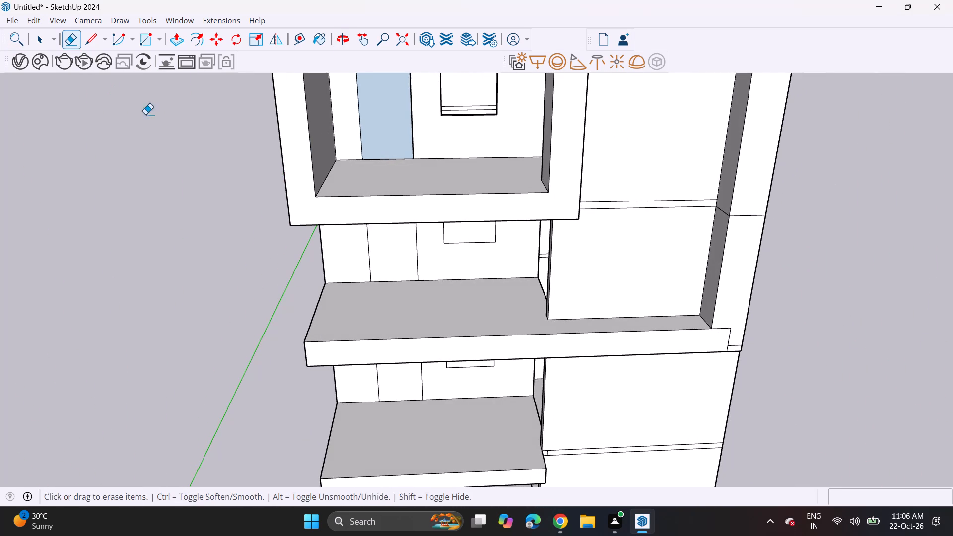
{"action": "middle_click_drag", "start_coordinate": [398, 264], "coordinate": [395, 249]}
{"action": "scroll", "coordinate": [376, 254], "scroll_direction": "down", "scroll_amount": 2}
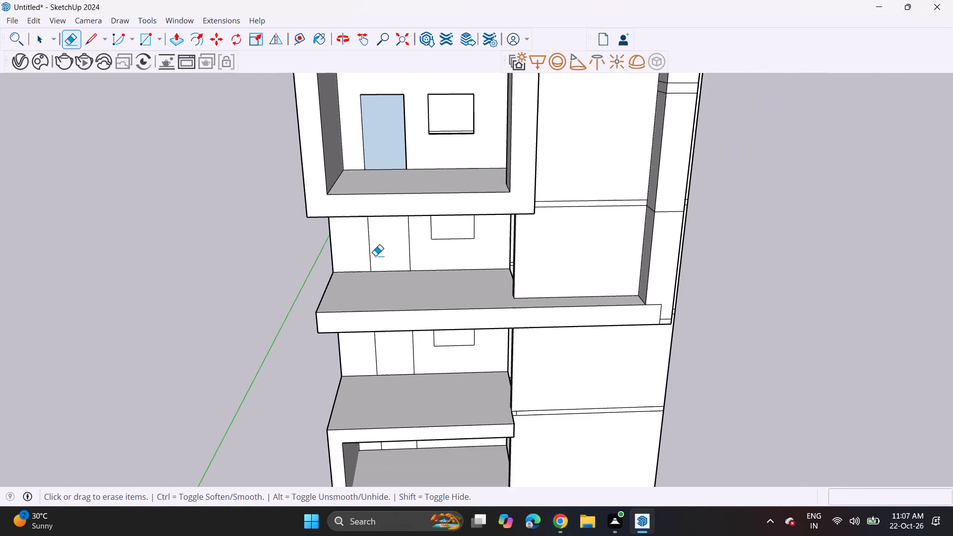
{"action": "middle_click_drag", "start_coordinate": [375, 257], "coordinate": [374, 370]}
{"action": "left_click", "coordinate": [173, 37]}
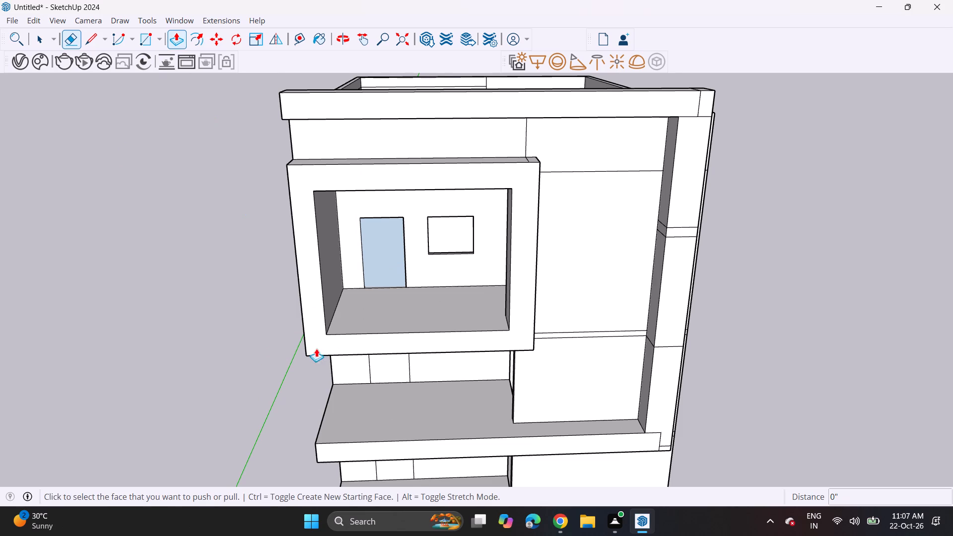
{"action": "left_click", "coordinate": [390, 369]}
{"action": "middle_click_drag", "start_coordinate": [399, 355], "coordinate": [613, 282]}
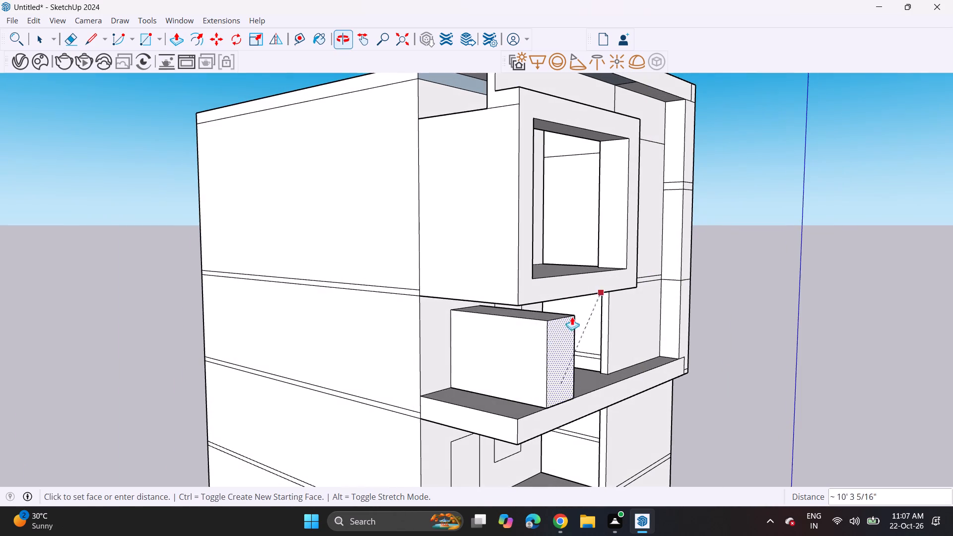
{"action": "left_click", "coordinate": [409, 414]}
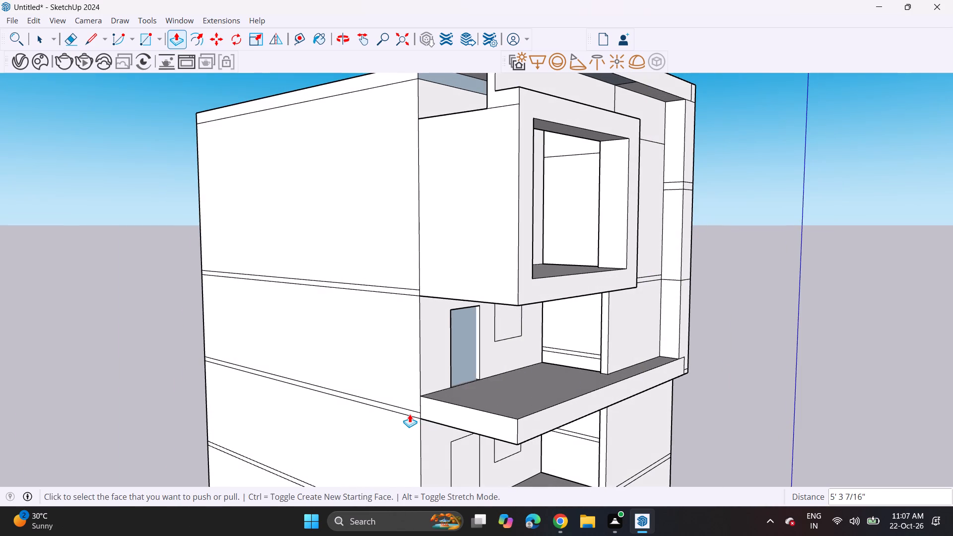
Push the window on that same second balcony level inward in two passes, the last about 4' 10" deep.
{"action": "double_click", "coordinate": [515, 330]}
{"action": "middle_click_drag", "start_coordinate": [516, 333], "coordinate": [344, 341]}
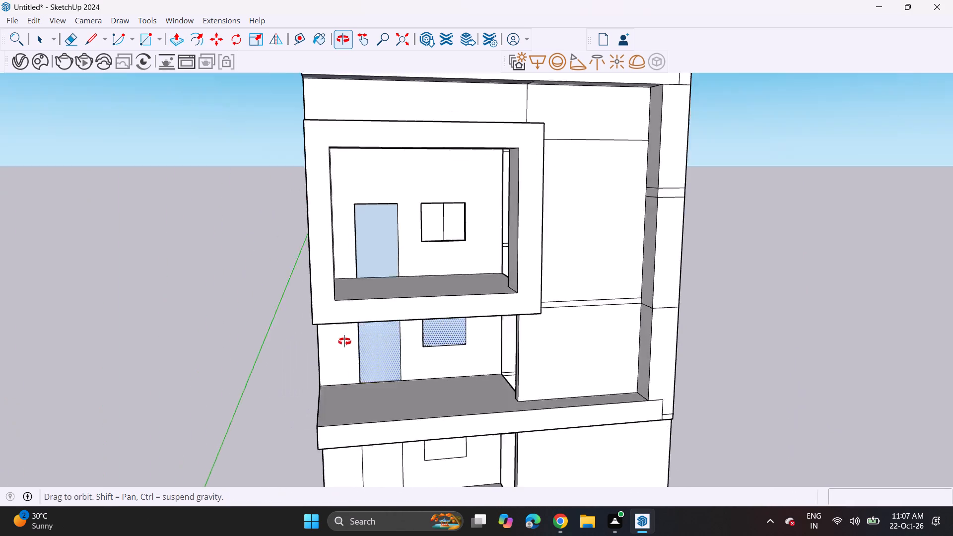
{"action": "middle_click_drag", "start_coordinate": [344, 341], "coordinate": [344, 332]}
{"action": "scroll", "coordinate": [424, 314], "scroll_direction": "up", "scroll_amount": 4}
{"action": "left_click", "coordinate": [443, 342]}
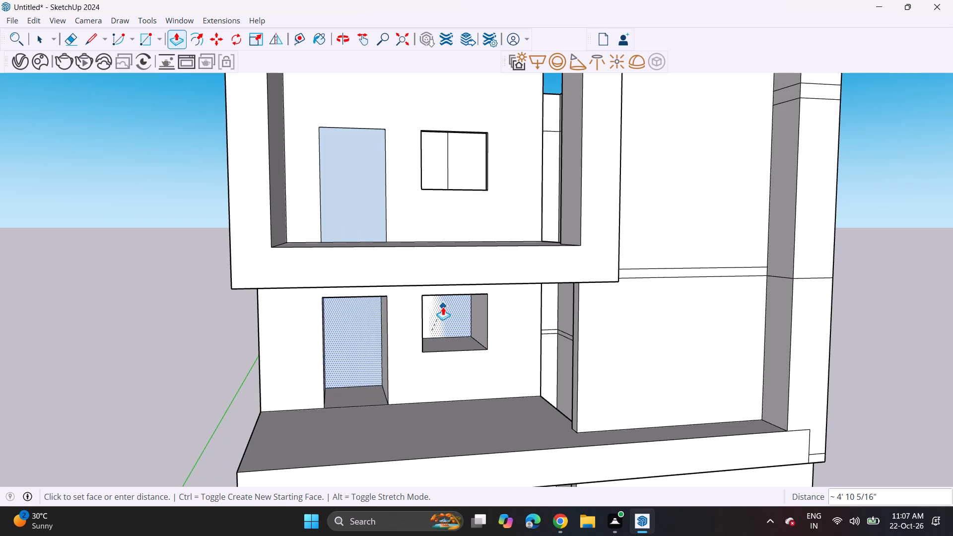
{"action": "left_click", "coordinate": [443, 307]}
Push the door and window on the third balcony level from the top inward to open them through the wall.
{"action": "scroll", "coordinate": [453, 383], "scroll_direction": "down", "scroll_amount": 5}
{"action": "middle_click_drag", "start_coordinate": [436, 422], "coordinate": [378, 273], "text": "shift"}
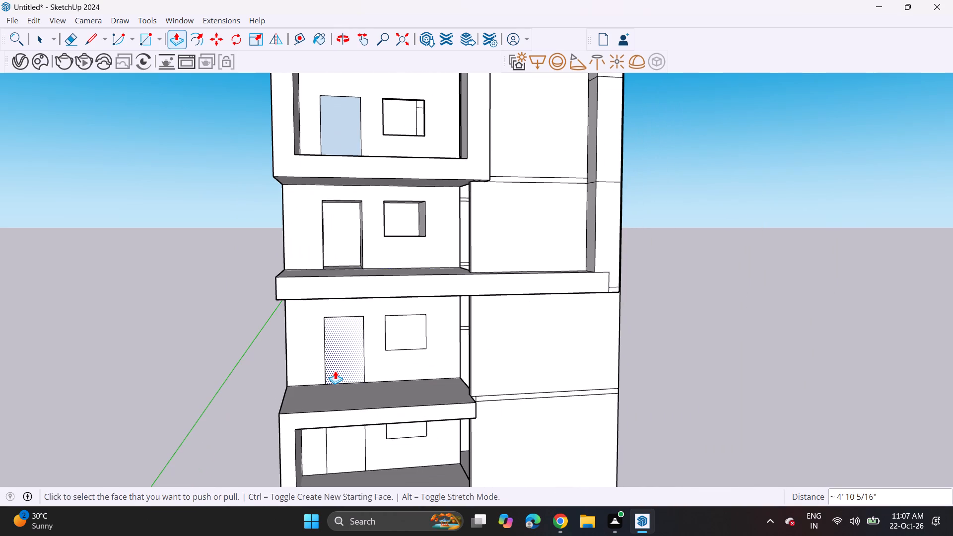
{"action": "double_click", "coordinate": [335, 369]}
{"action": "key", "text": "ctrl+z"}
{"action": "left_click", "coordinate": [353, 375]}
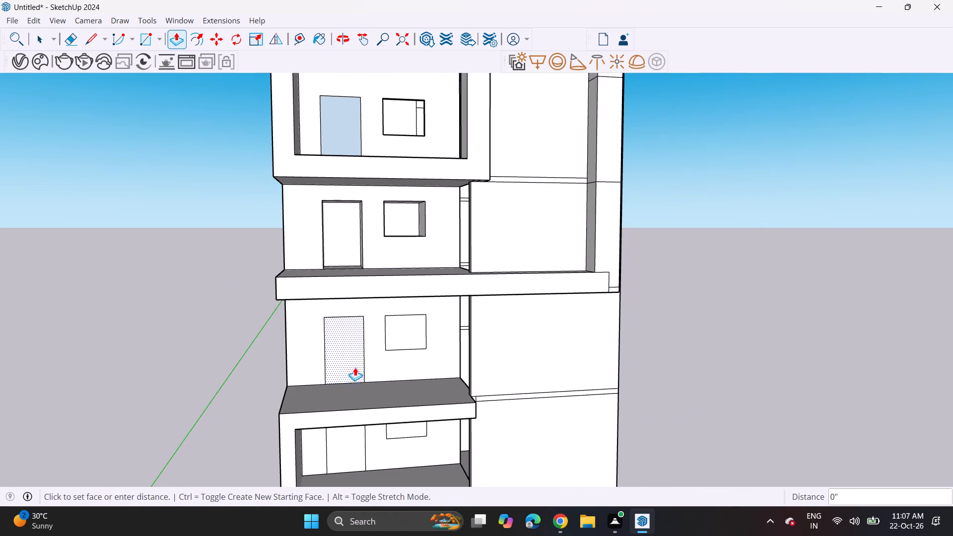
{"action": "left_click", "coordinate": [358, 343]}
{"action": "double_click", "coordinate": [404, 329]}
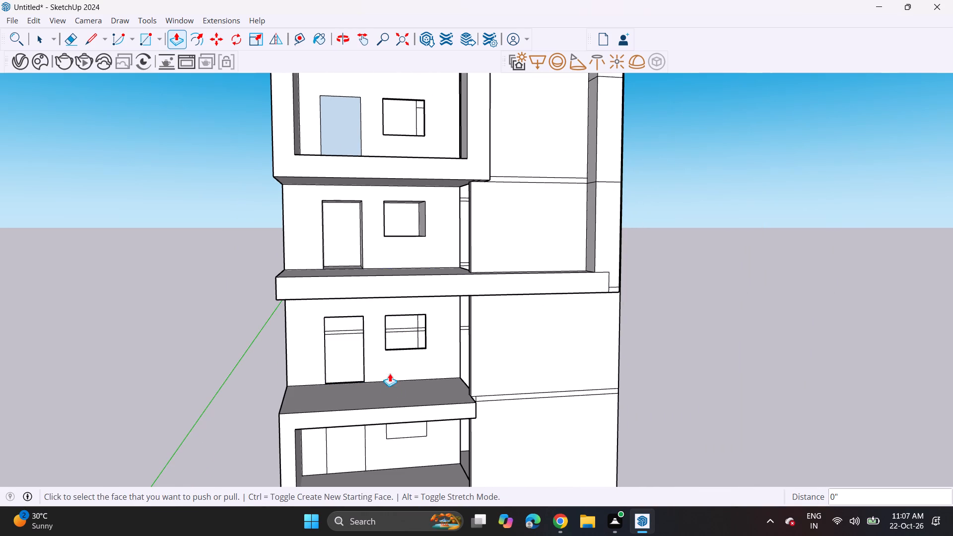
Push the lowest balcony's door and window faces inward by the same depth as the level above.
{"action": "double_click", "coordinate": [346, 446]}
{"action": "double_click", "coordinate": [401, 433]}
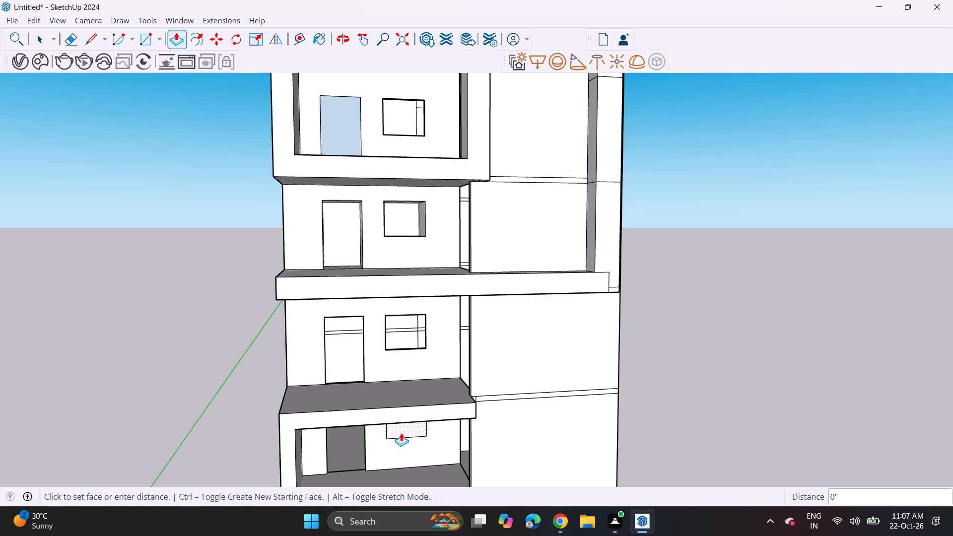
Erase the horizontal floor lines and the small leftover outline from the plain wall beside the lower balconies.
{"action": "middle_click_drag", "start_coordinate": [403, 434], "coordinate": [383, 381]}
{"action": "scroll", "coordinate": [368, 386], "scroll_direction": "down", "scroll_amount": 5}
{"action": "middle_click_drag", "start_coordinate": [369, 440], "coordinate": [360, 378]}
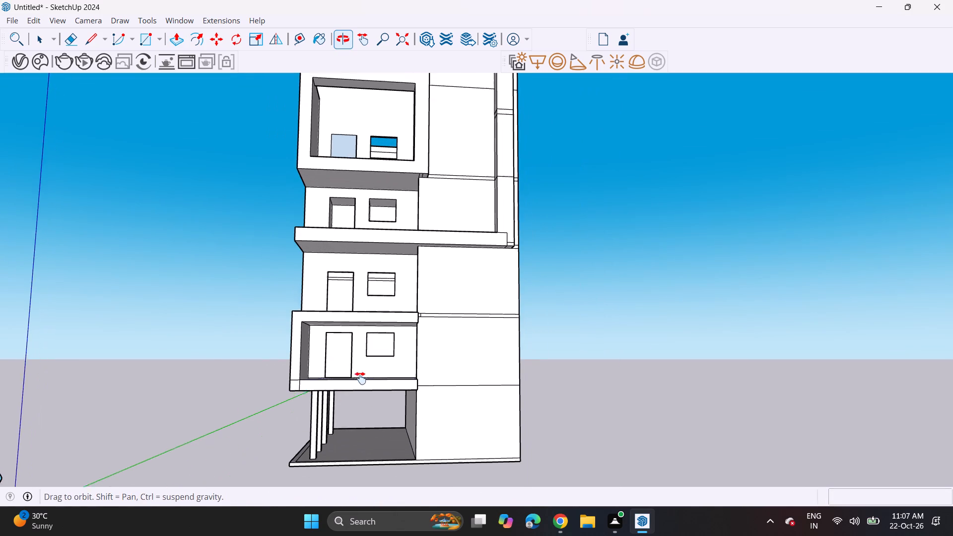
{"action": "middle_click_drag", "start_coordinate": [360, 378], "coordinate": [360, 377]}
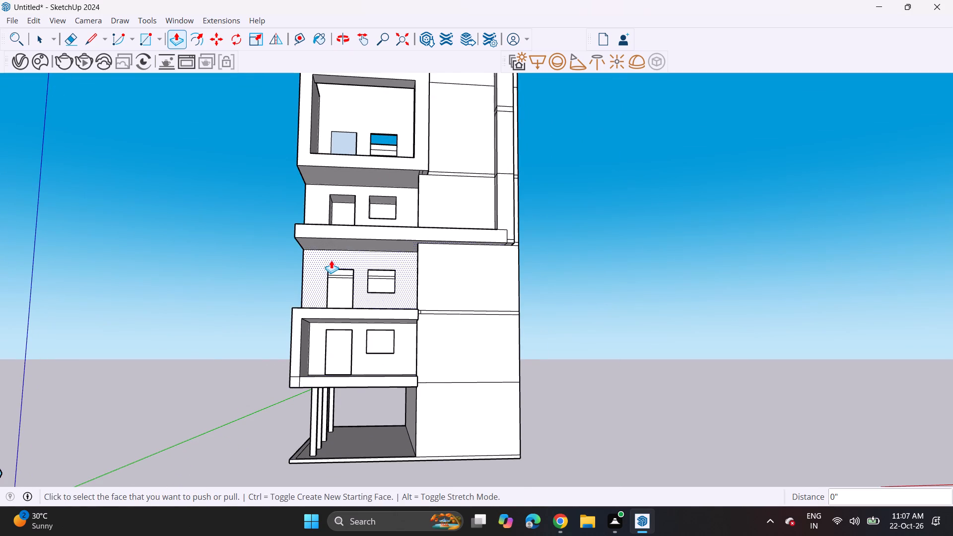
{"action": "left_click", "coordinate": [77, 41]}
{"action": "left_click_drag", "start_coordinate": [475, 309], "coordinate": [466, 356]}
{"action": "left_click_drag", "start_coordinate": [470, 345], "coordinate": [467, 396]}
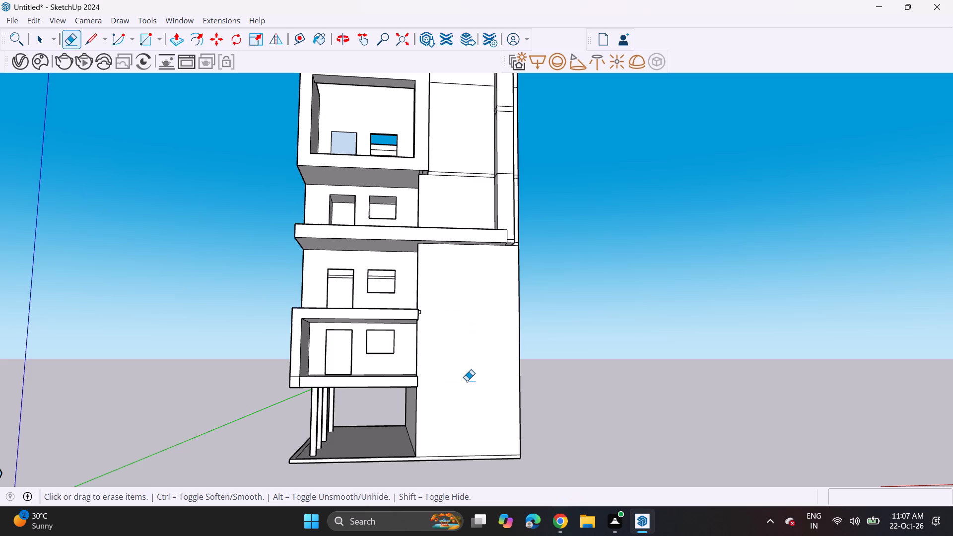
{"action": "scroll", "coordinate": [443, 336], "scroll_direction": "up", "scroll_amount": 4}
{"action": "scroll", "coordinate": [409, 306], "scroll_direction": "up", "scroll_amount": 9}
{"action": "left_click_drag", "start_coordinate": [413, 303], "coordinate": [413, 312]}
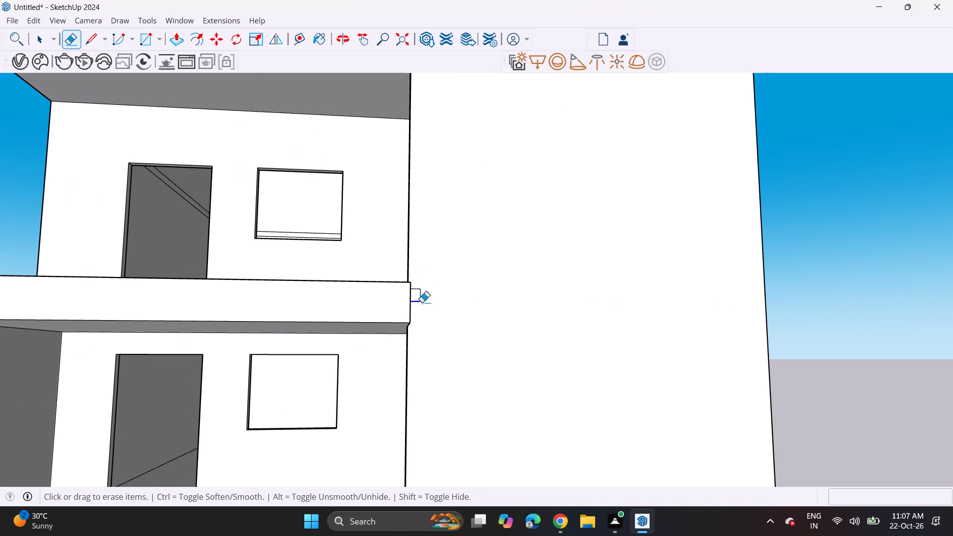
{"action": "left_click_drag", "start_coordinate": [417, 288], "coordinate": [422, 292]}
Draw two tall, staggered rectangles on the plain lower front wall, about 2' 5" by 18' 10" and 2' 7" by 19' 11".
{"action": "left_click", "coordinate": [149, 40]}
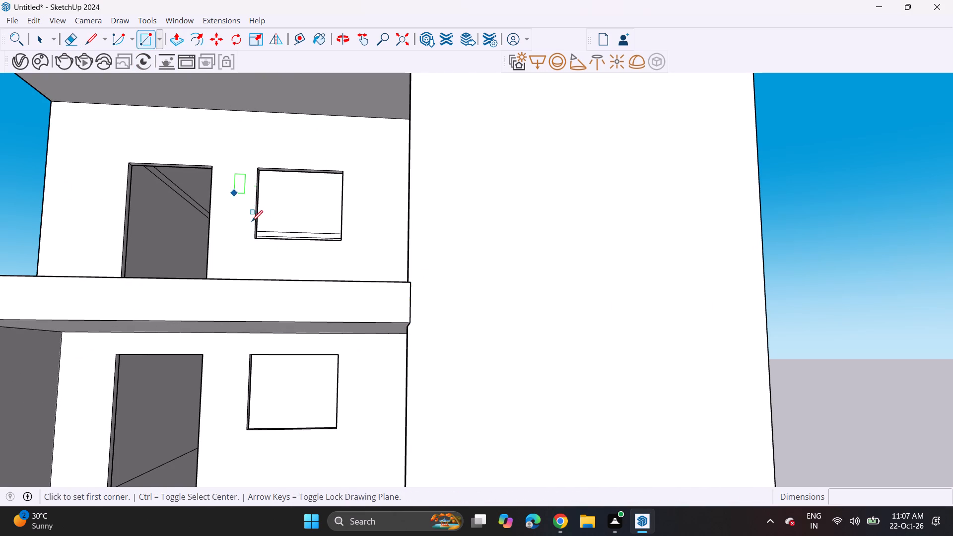
{"action": "scroll", "coordinate": [253, 223], "scroll_direction": "down", "scroll_amount": 12}
{"action": "middle_click_drag", "start_coordinate": [426, 355], "coordinate": [385, 264], "text": "shift"}
{"action": "middle_click_drag", "start_coordinate": [384, 263], "coordinate": [384, 279]}
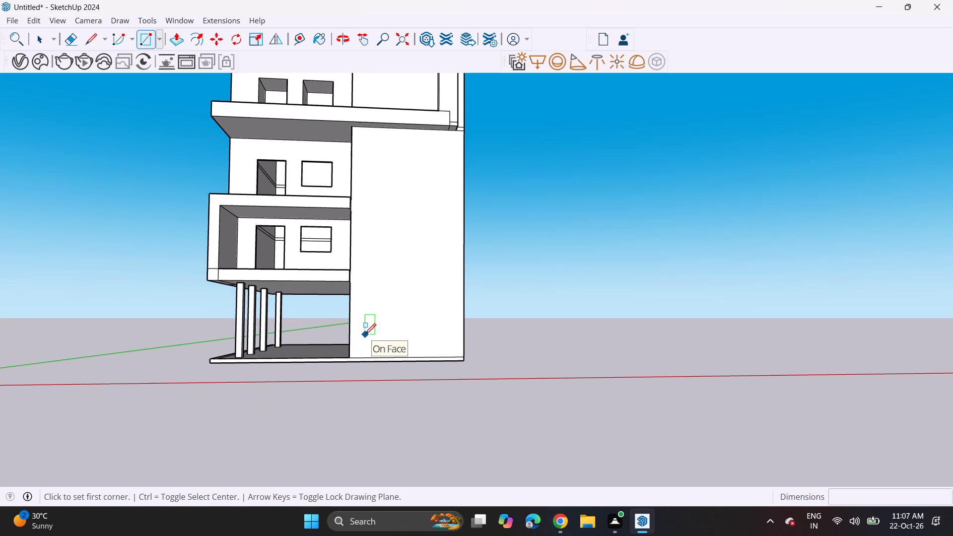
{"action": "left_click", "coordinate": [364, 331]}
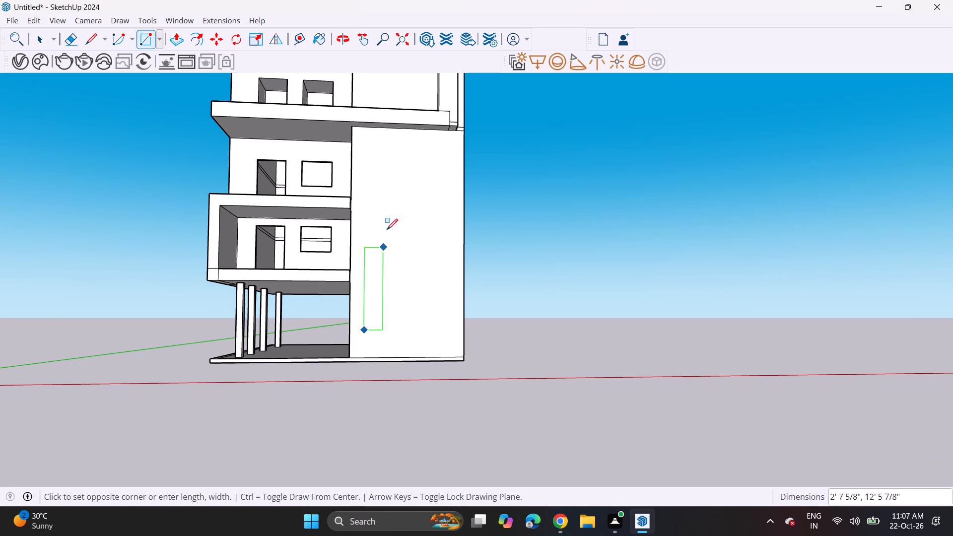
{"action": "left_click", "coordinate": [383, 190]}
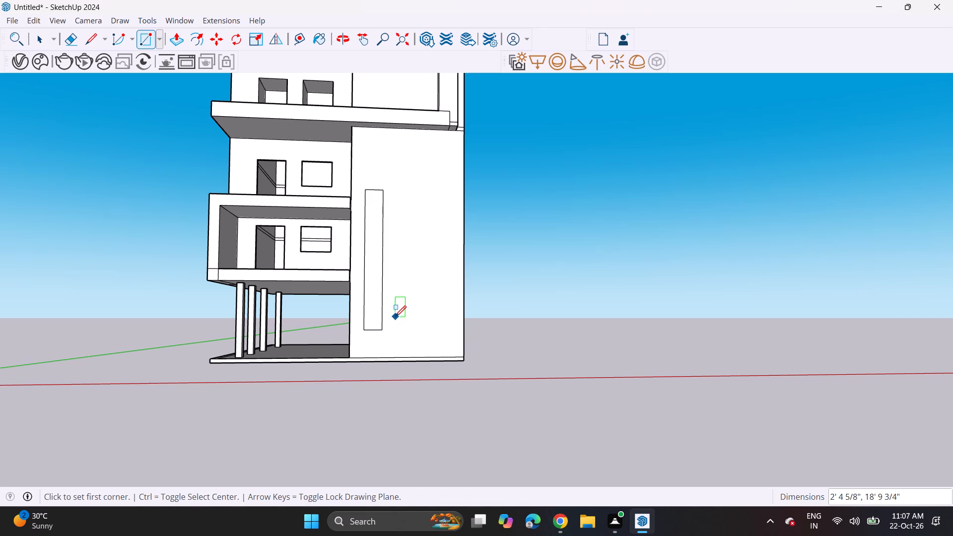
{"action": "left_click", "coordinate": [395, 316]}
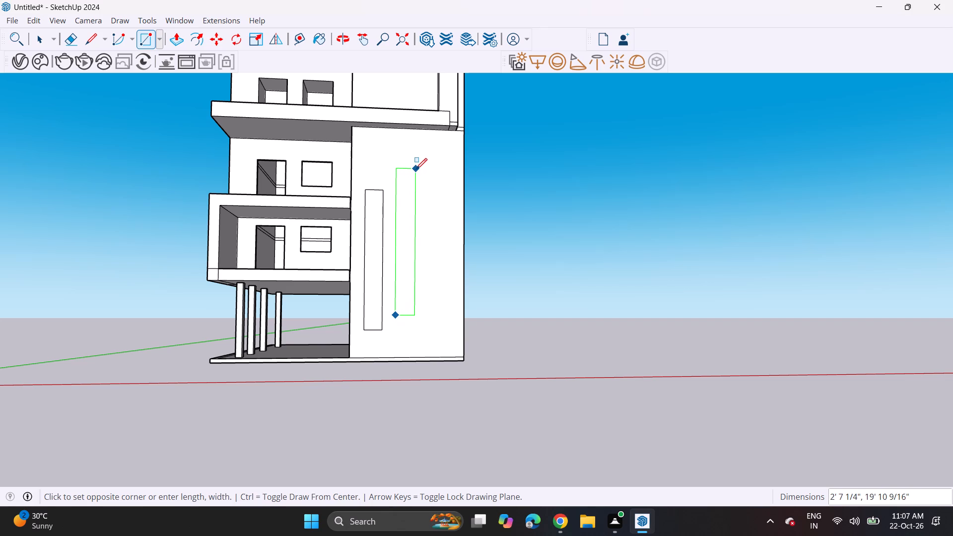
{"action": "left_click", "coordinate": [416, 169]}
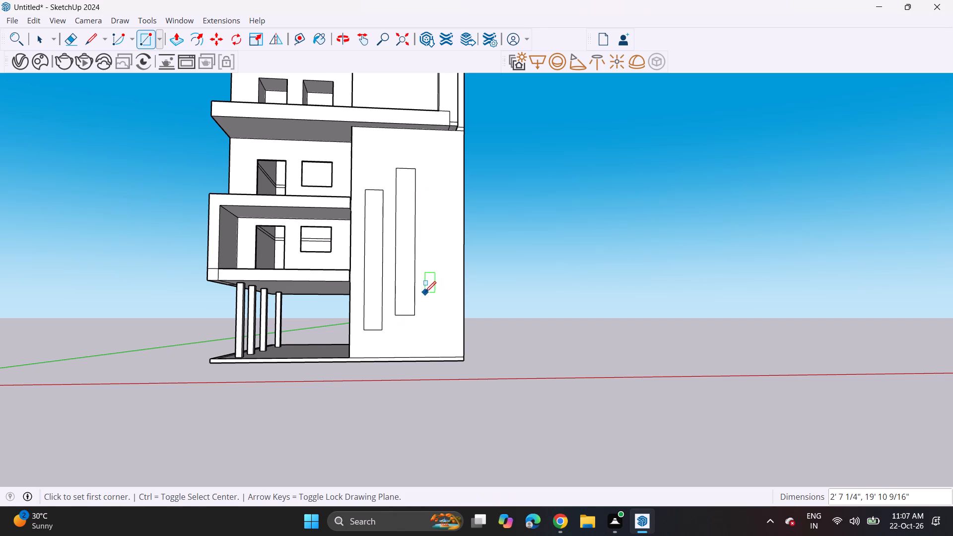
Draw a third tall rectangle beside the other two on the lower front wall, about 2' 9" by 21' 2".
{"action": "left_click", "coordinate": [425, 292]}
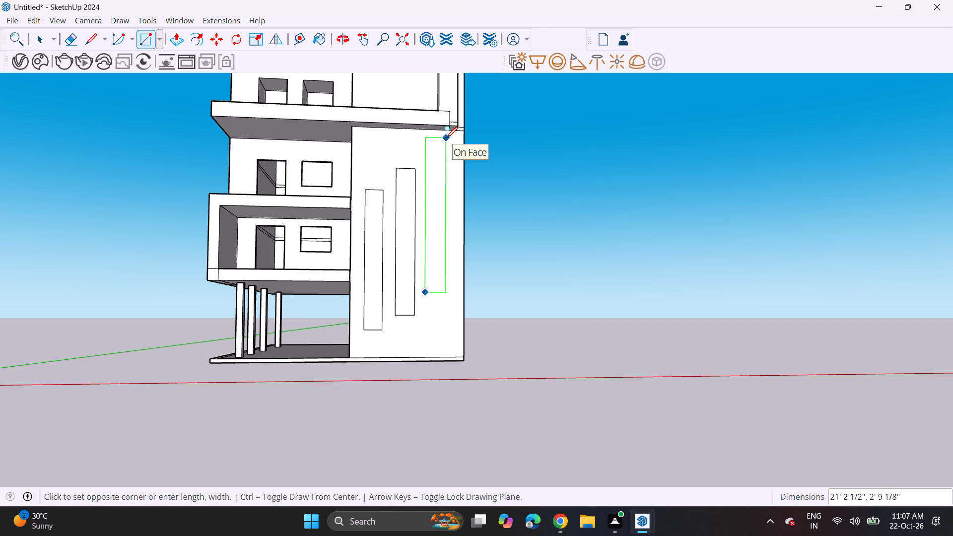
{"action": "left_click", "coordinate": [446, 138]}
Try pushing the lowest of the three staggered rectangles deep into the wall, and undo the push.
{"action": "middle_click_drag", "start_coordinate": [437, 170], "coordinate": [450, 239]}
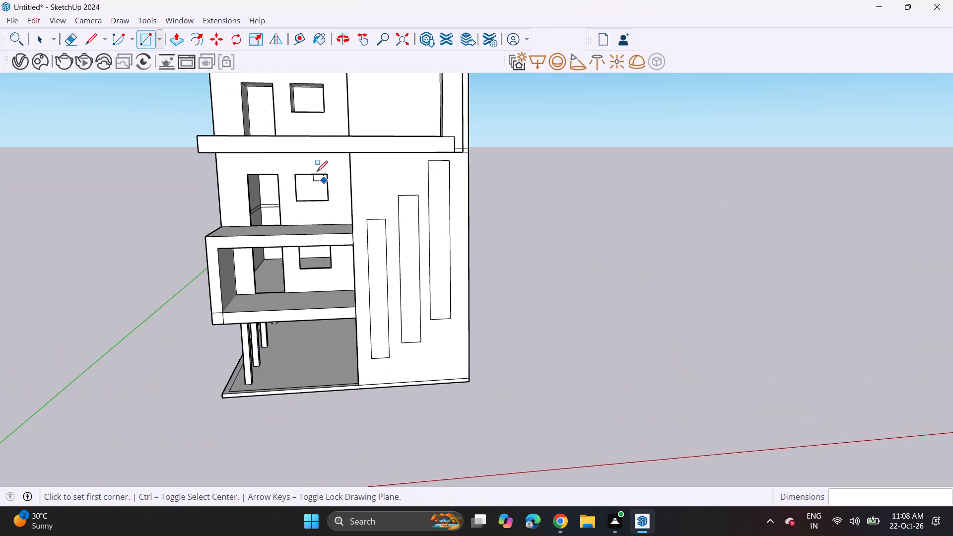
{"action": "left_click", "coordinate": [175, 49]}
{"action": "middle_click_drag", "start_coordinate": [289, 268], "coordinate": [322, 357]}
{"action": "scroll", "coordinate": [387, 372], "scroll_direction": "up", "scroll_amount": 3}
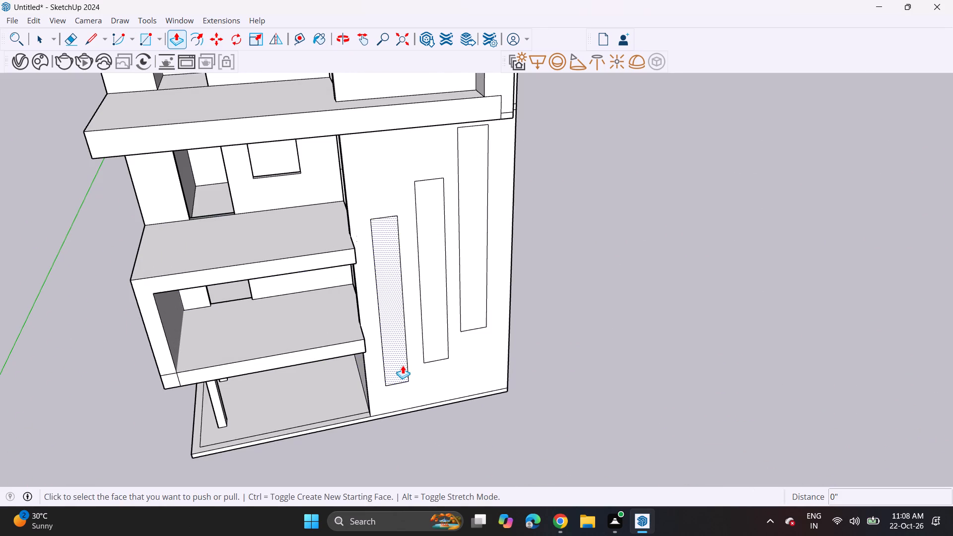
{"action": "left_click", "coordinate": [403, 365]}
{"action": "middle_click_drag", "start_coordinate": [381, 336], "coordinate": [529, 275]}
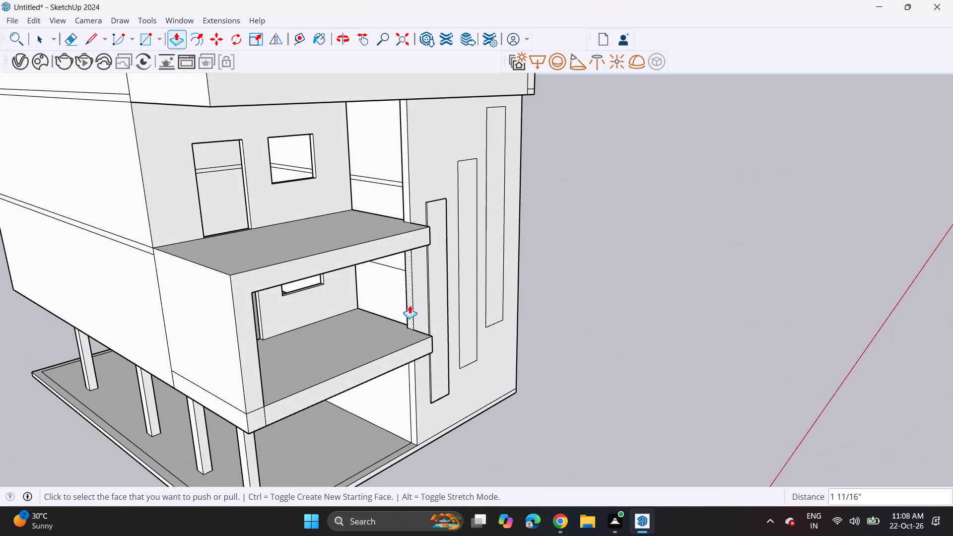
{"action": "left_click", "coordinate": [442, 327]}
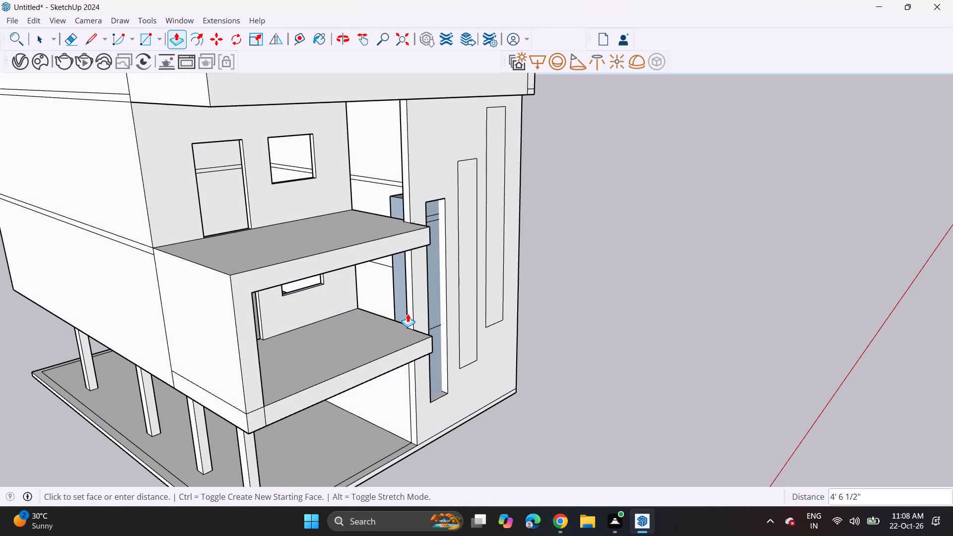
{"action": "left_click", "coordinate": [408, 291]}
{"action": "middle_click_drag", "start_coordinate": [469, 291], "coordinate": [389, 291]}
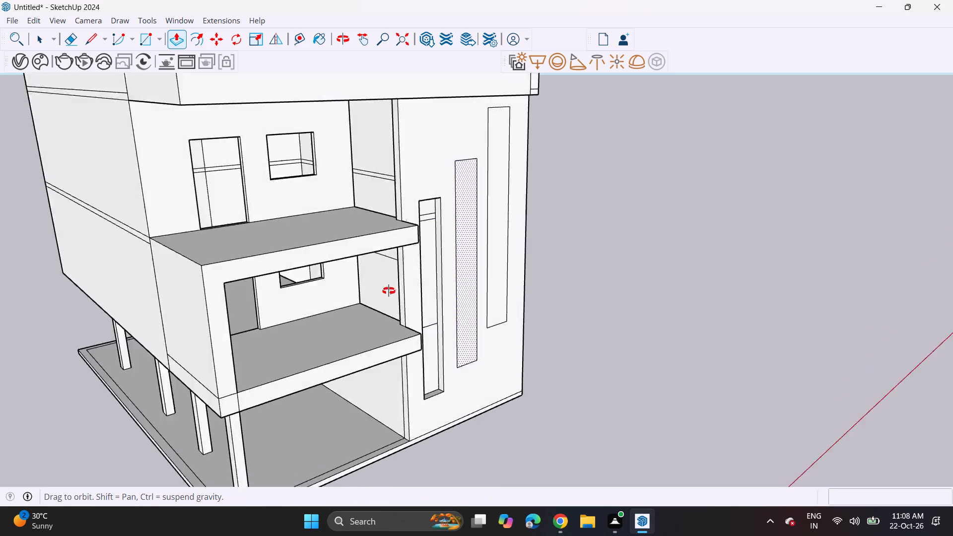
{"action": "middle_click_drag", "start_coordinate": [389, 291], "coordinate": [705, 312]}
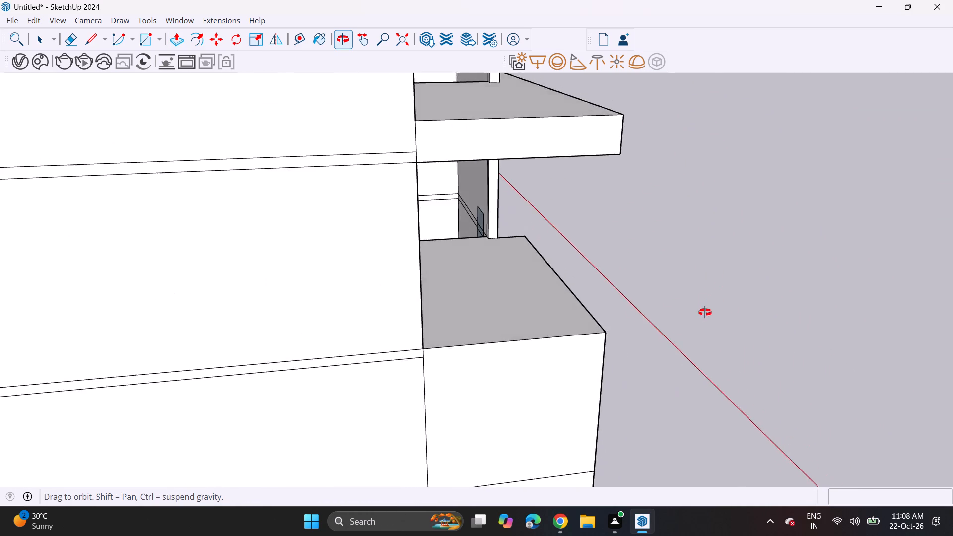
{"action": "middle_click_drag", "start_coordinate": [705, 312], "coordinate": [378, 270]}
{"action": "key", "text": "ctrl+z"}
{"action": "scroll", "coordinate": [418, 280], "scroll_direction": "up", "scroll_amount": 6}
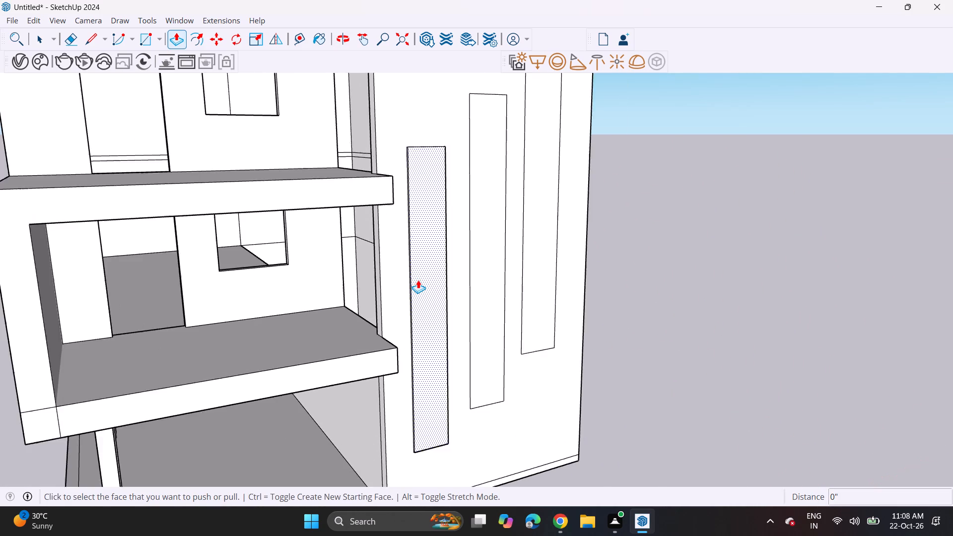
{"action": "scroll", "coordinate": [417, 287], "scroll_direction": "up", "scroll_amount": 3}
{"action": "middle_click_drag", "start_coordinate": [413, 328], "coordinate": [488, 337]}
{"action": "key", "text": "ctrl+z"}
Push all three staggered rectangles inward by the same depth to open them through the front wall.
{"action": "left_click", "coordinate": [446, 340]}
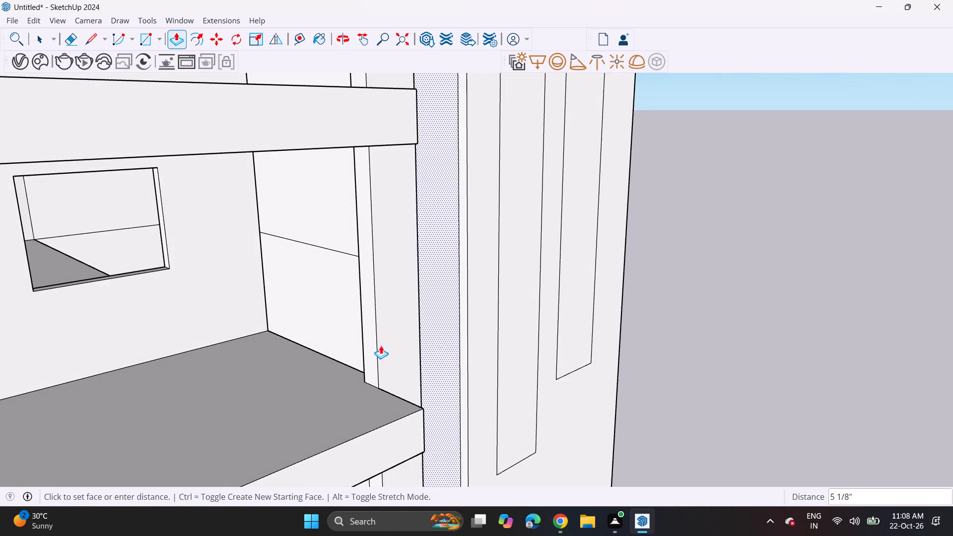
{"action": "left_click", "coordinate": [364, 361]}
{"action": "middle_click_drag", "start_coordinate": [462, 343], "coordinate": [340, 300]}
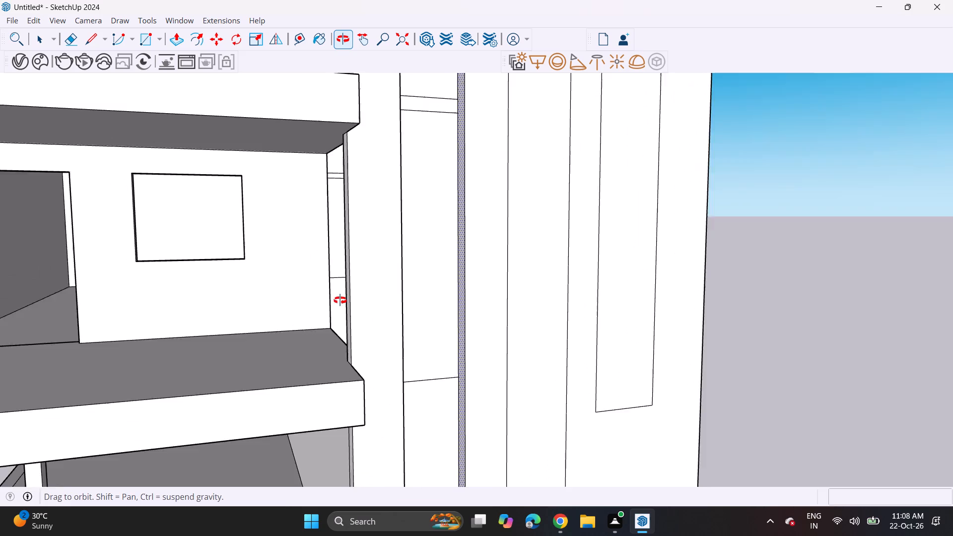
{"action": "middle_click_drag", "start_coordinate": [340, 300], "coordinate": [287, 280]}
{"action": "scroll", "coordinate": [286, 280], "scroll_direction": "up", "scroll_amount": 1}
{"action": "scroll", "coordinate": [283, 276], "scroll_direction": "down", "scroll_amount": 6}
{"action": "double_click", "coordinate": [431, 354]}
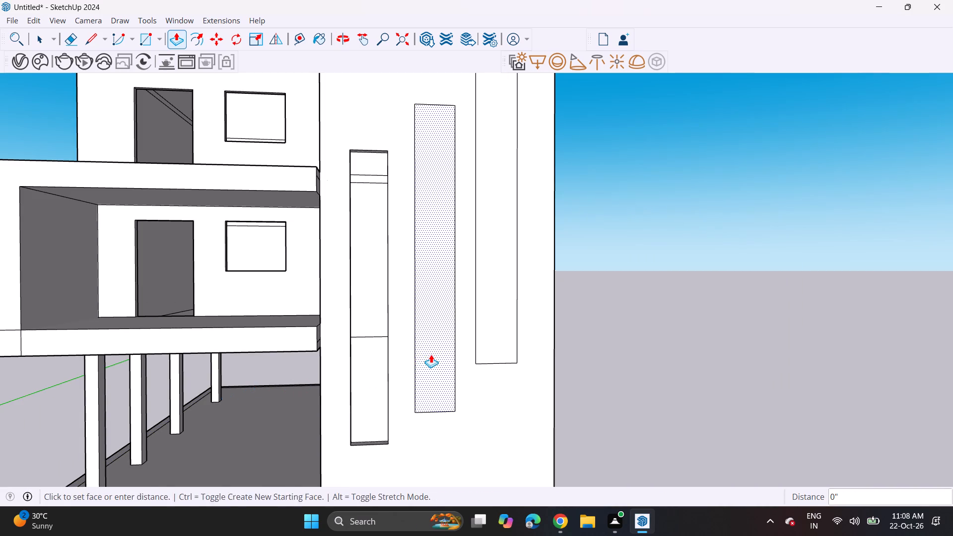
{"action": "double_click", "coordinate": [509, 293]}
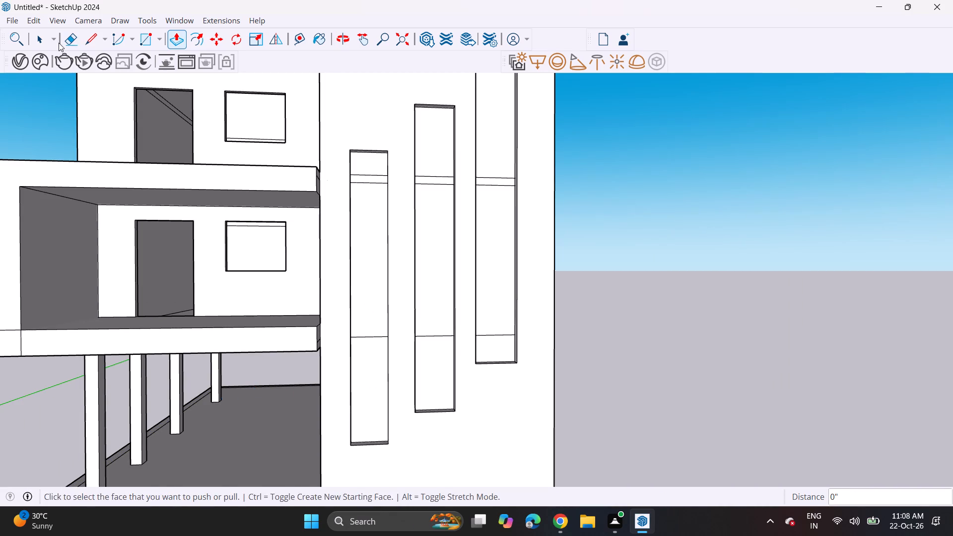
Erase the horizontal floor lines showing inside the three tall front-wall openings.
{"action": "left_click", "coordinate": [80, 33]}
{"action": "left_click", "coordinate": [67, 38]}
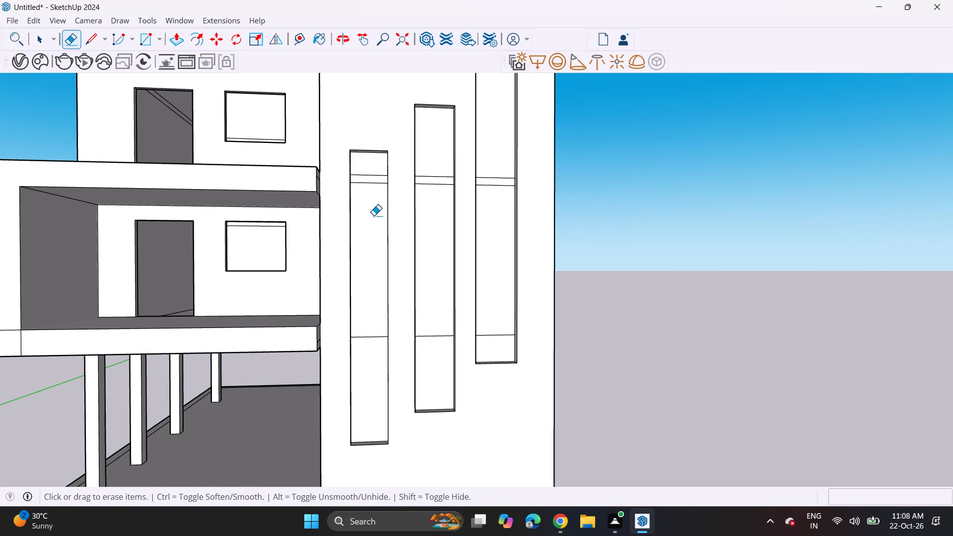
{"action": "left_click_drag", "start_coordinate": [366, 172], "coordinate": [365, 211]}
{"action": "left_click_drag", "start_coordinate": [369, 264], "coordinate": [369, 348]}
{"action": "left_click_drag", "start_coordinate": [443, 309], "coordinate": [443, 345]}
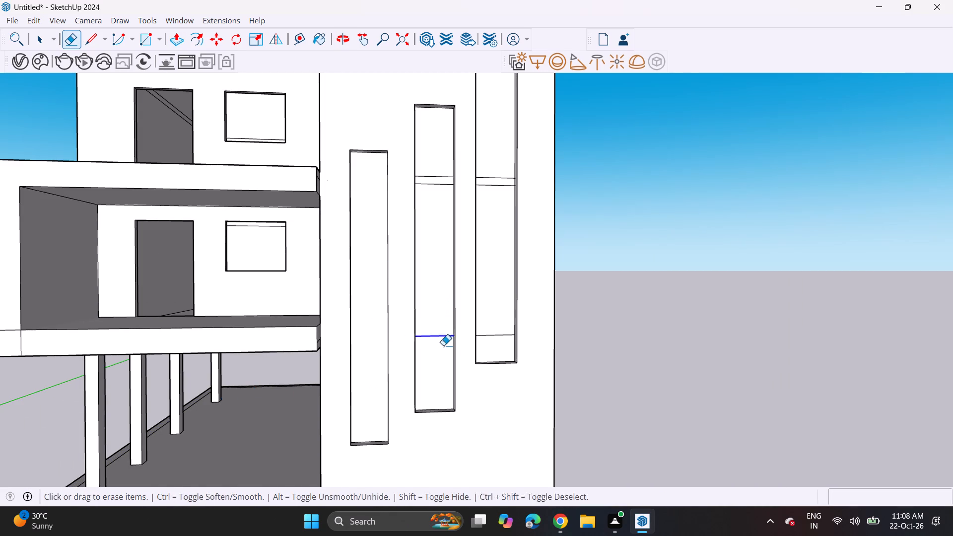
{"action": "left_click_drag", "start_coordinate": [443, 345], "coordinate": [441, 352]}
{"action": "left_click_drag", "start_coordinate": [431, 164], "coordinate": [434, 238]}
{"action": "left_click_drag", "start_coordinate": [486, 161], "coordinate": [510, 211]}
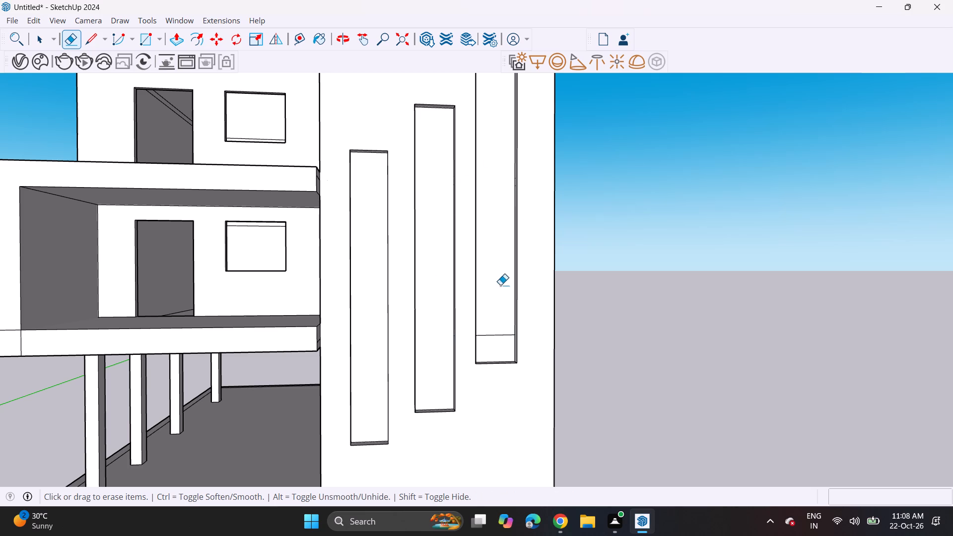
{"action": "left_click_drag", "start_coordinate": [499, 335], "coordinate": [498, 342]}
Pull the topmost side-wall face beside the fin outward about 2' 4".
{"action": "scroll", "coordinate": [472, 314], "scroll_direction": "down", "scroll_amount": 8}
{"action": "middle_click_drag", "start_coordinate": [471, 320], "coordinate": [433, 327]}
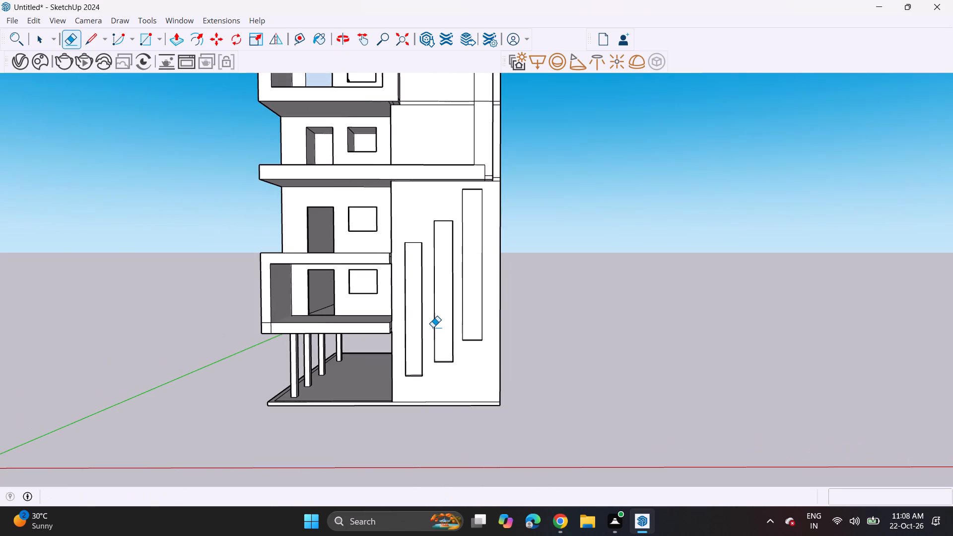
{"action": "scroll", "coordinate": [433, 327], "scroll_direction": "down", "scroll_amount": 4}
{"action": "middle_click_drag", "start_coordinate": [433, 327], "coordinate": [489, 334], "text": "shift"}
{"action": "middle_click_drag", "start_coordinate": [488, 330], "coordinate": [476, 334]}
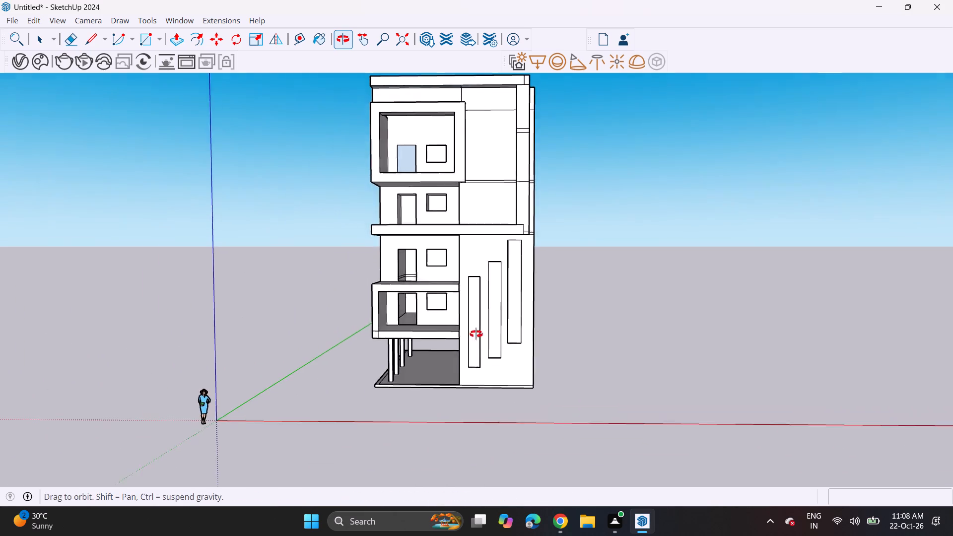
{"action": "middle_click_drag", "start_coordinate": [476, 334], "coordinate": [446, 353]}
{"action": "middle_click_drag", "start_coordinate": [510, 117], "coordinate": [499, 210], "text": "shift"}
{"action": "middle_click_drag", "start_coordinate": [512, 168], "coordinate": [491, 208]}
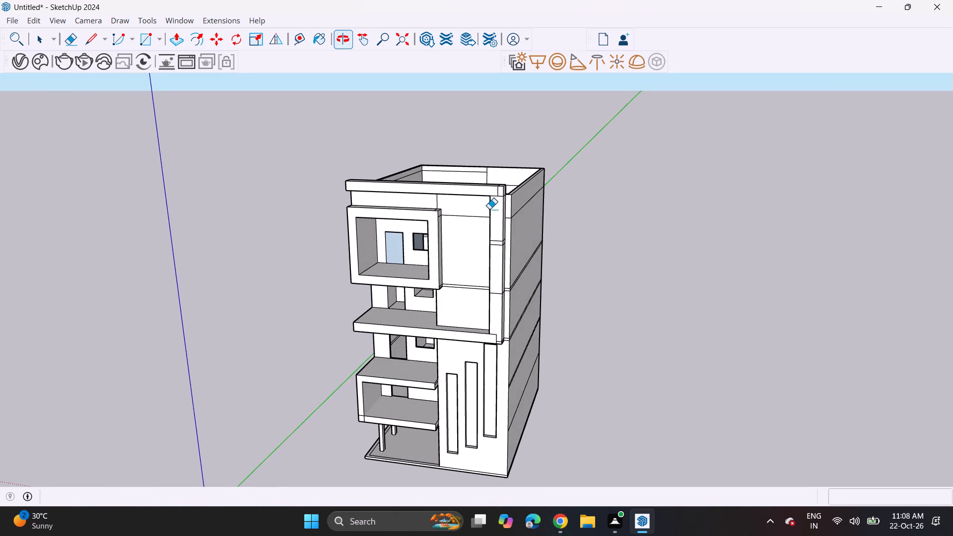
{"action": "middle_click_drag", "start_coordinate": [520, 166], "coordinate": [520, 201]}
{"action": "scroll", "coordinate": [515, 200], "scroll_direction": "up", "scroll_amount": 10}
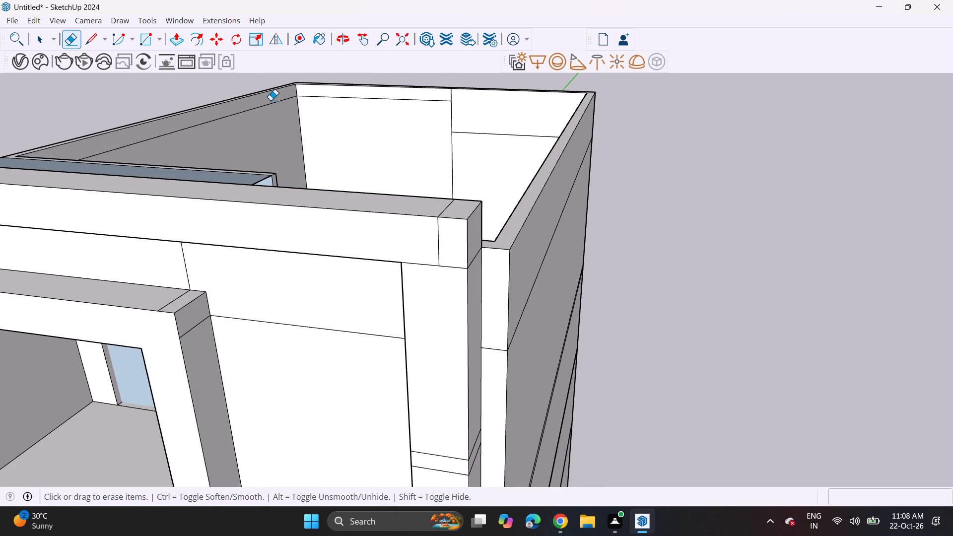
{"action": "left_click", "coordinate": [184, 41]}
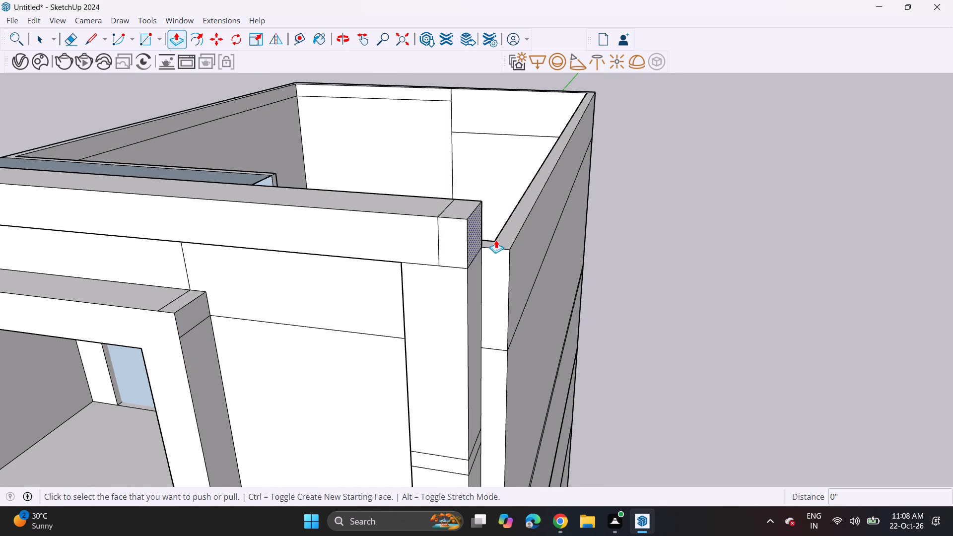
{"action": "left_click", "coordinate": [528, 254]}
{"action": "left_click", "coordinate": [576, 284]}
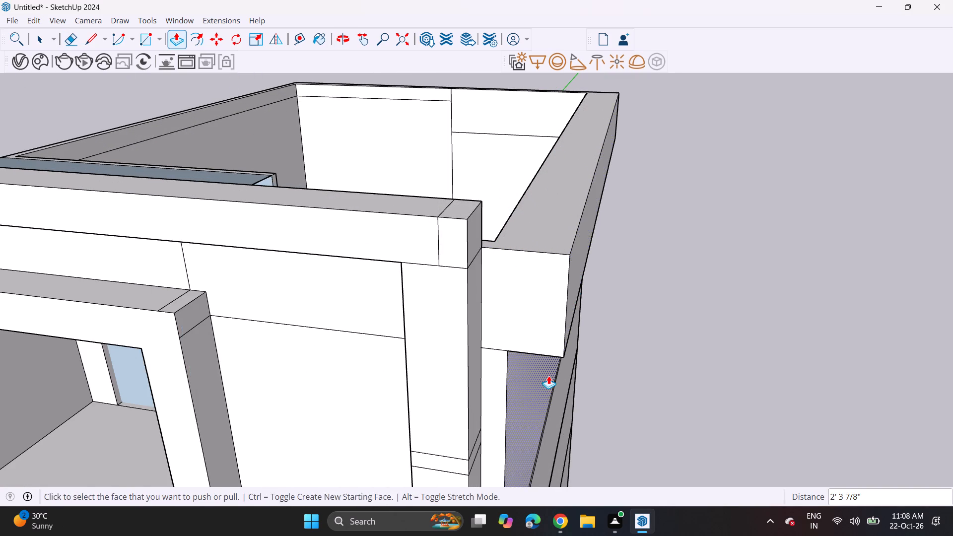
Pull the upper storeys' side-wall faces and the thin floor bands between them outward by the same distance as the top face.
{"action": "double_click", "coordinate": [548, 376]}
{"action": "scroll", "coordinate": [548, 378], "scroll_direction": "down", "scroll_amount": 4}
{"action": "middle_click_drag", "start_coordinate": [547, 380], "coordinate": [476, 89]}
{"action": "middle_click_drag", "start_coordinate": [490, 283], "coordinate": [488, 160]}
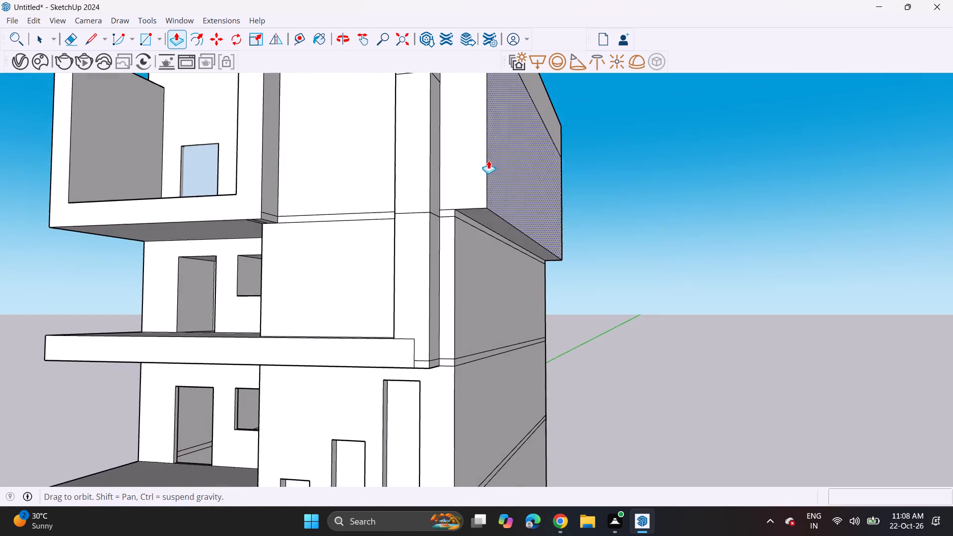
{"action": "scroll", "coordinate": [472, 230], "scroll_direction": "up", "scroll_amount": 5}
{"action": "double_click", "coordinate": [460, 212]}
{"action": "double_click", "coordinate": [477, 291]}
{"action": "scroll", "coordinate": [477, 294], "scroll_direction": "down", "scroll_amount": 5}
{"action": "middle_click_drag", "start_coordinate": [481, 324], "coordinate": [448, 161], "text": "shift"}
{"action": "double_click", "coordinate": [452, 308]}
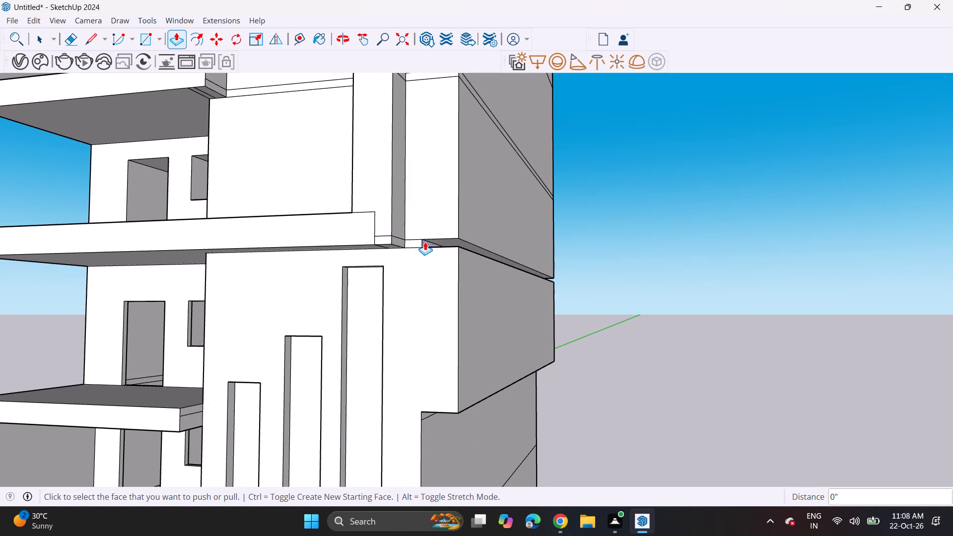
{"action": "double_click", "coordinate": [425, 242]}
Pull the remaining lower side-wall faces, their floor band and the base slab edge outward by the same distance.
{"action": "scroll", "coordinate": [438, 339], "scroll_direction": "down", "scroll_amount": 4}
{"action": "middle_click_drag", "start_coordinate": [442, 370], "coordinate": [438, 177], "text": "shift"}
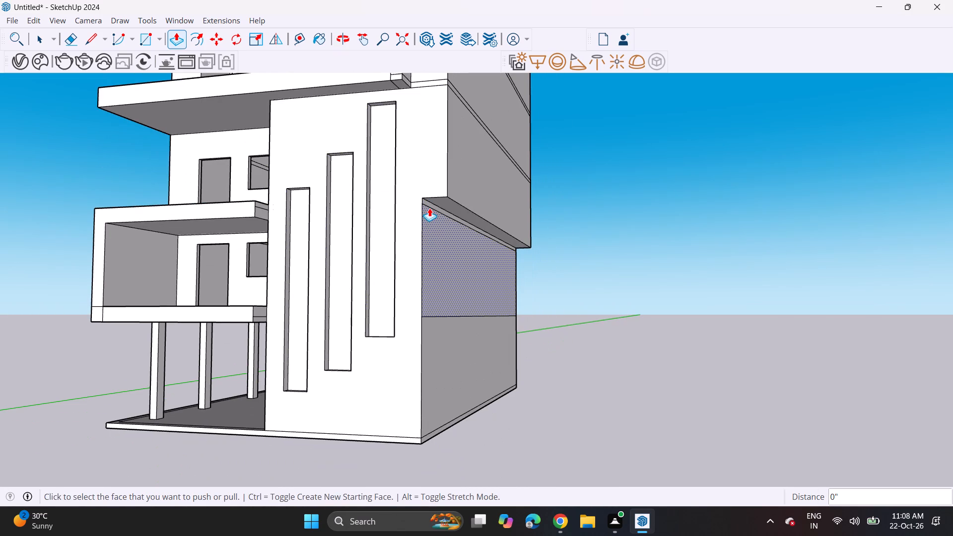
{"action": "double_click", "coordinate": [429, 205]}
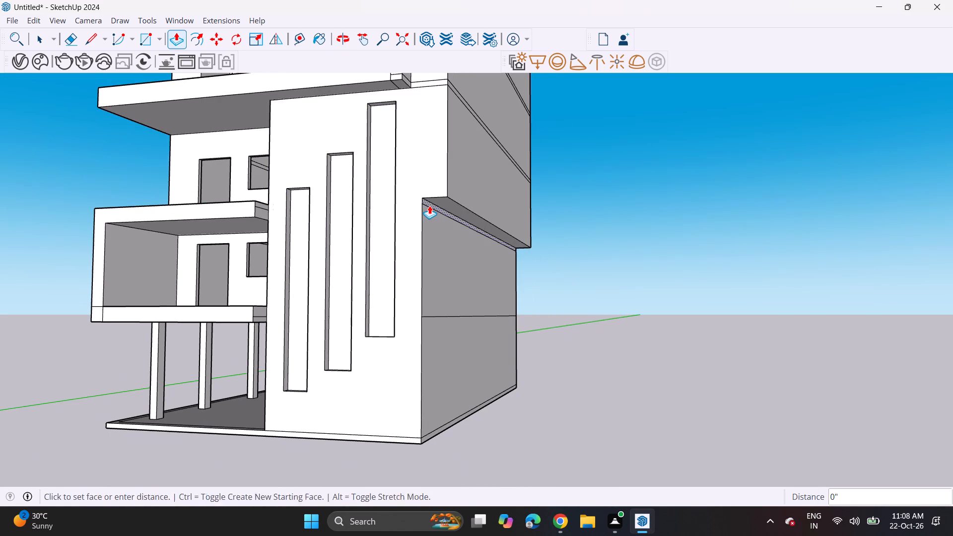
{"action": "double_click", "coordinate": [434, 237]}
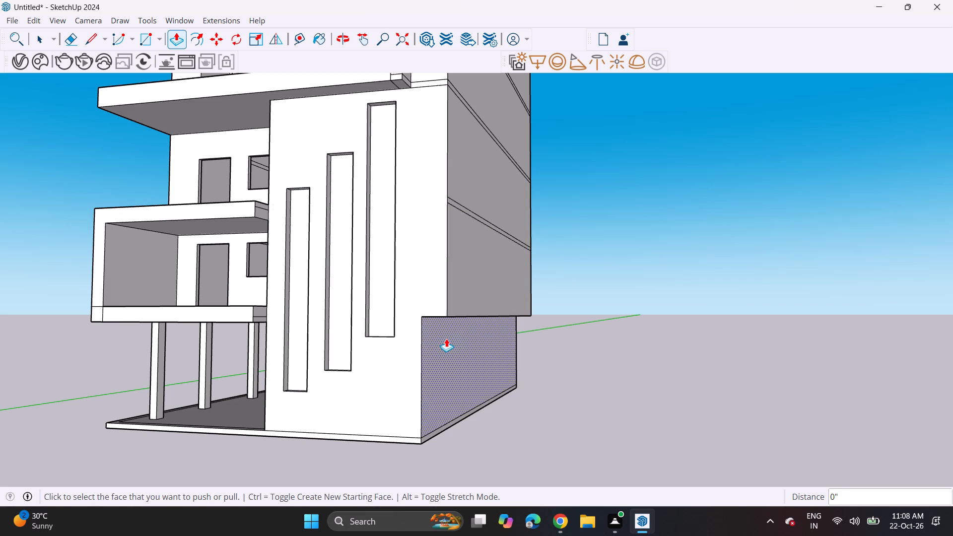
{"action": "double_click", "coordinate": [446, 338]}
{"action": "double_click", "coordinate": [425, 440]}
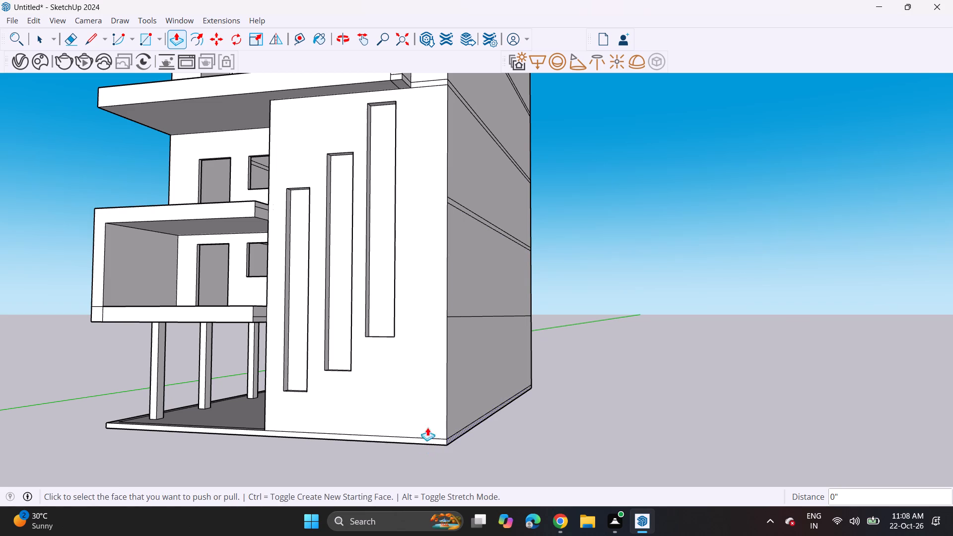
Erase all the horizontal floor lines from the extended side wall to leave one plain face.
{"action": "middle_click_drag", "start_coordinate": [487, 278], "coordinate": [262, 364]}
{"action": "left_click", "coordinate": [69, 37]}
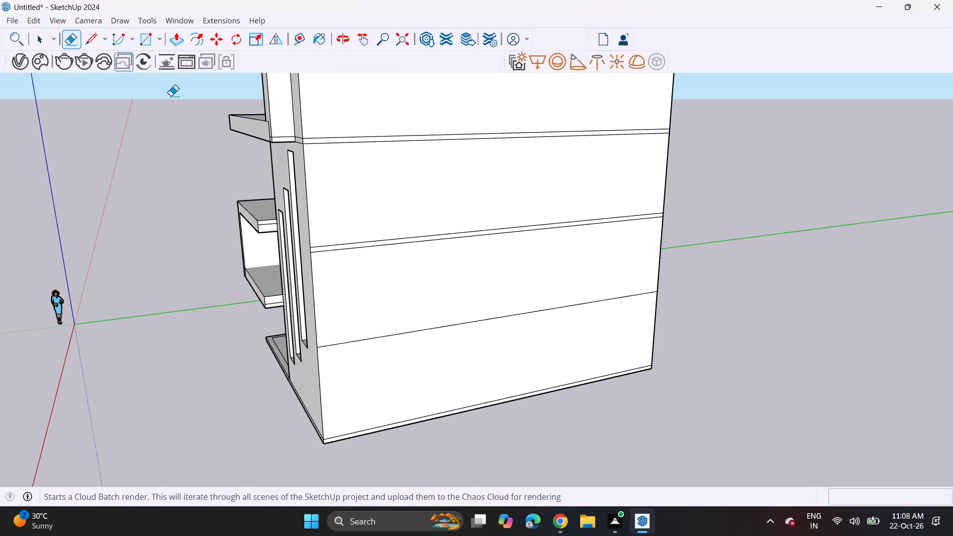
{"action": "left_click_drag", "start_coordinate": [494, 133], "coordinate": [473, 368]}
{"action": "scroll", "coordinate": [437, 266], "scroll_direction": "down", "scroll_amount": 5}
{"action": "middle_click_drag", "start_coordinate": [432, 147], "coordinate": [432, 258]}
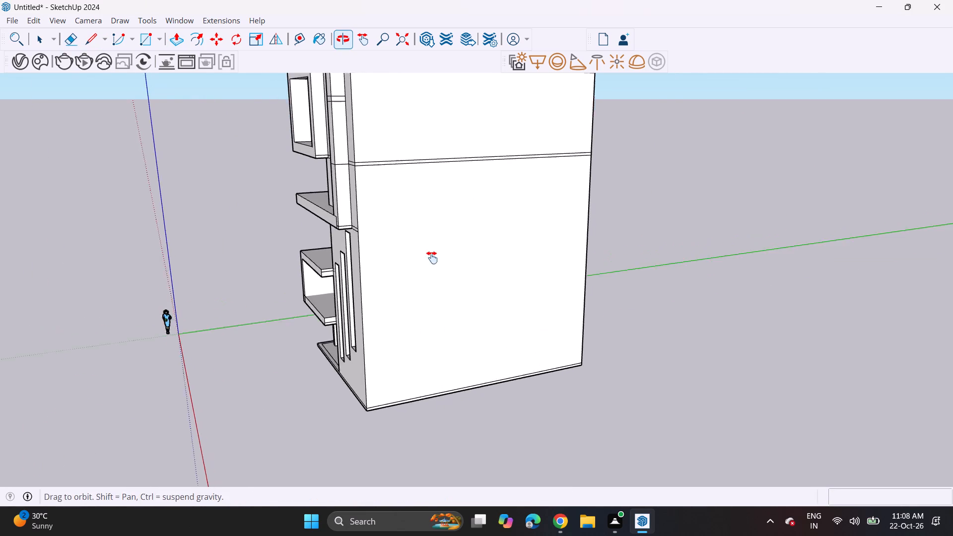
{"action": "middle_click_drag", "start_coordinate": [432, 258], "coordinate": [432, 296]}
{"action": "left_click_drag", "start_coordinate": [446, 231], "coordinate": [439, 296]}
{"action": "middle_click_drag", "start_coordinate": [403, 252], "coordinate": [503, 226]}
{"action": "left_click_drag", "start_coordinate": [469, 159], "coordinate": [463, 233]}
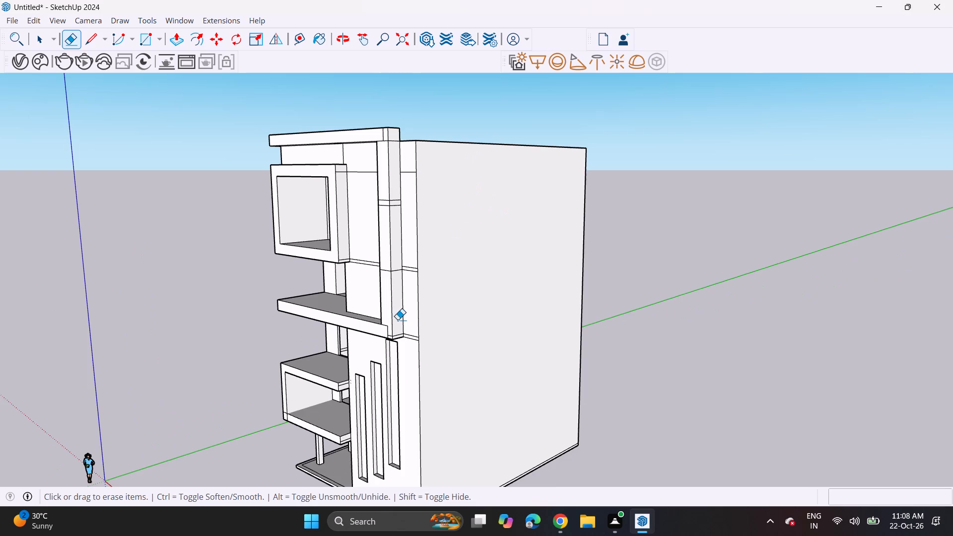
Erase the horizontal floor lines from the narrow front strip between the fin and the extended side wall.
{"action": "middle_click_drag", "start_coordinate": [402, 320], "coordinate": [483, 304]}
{"action": "scroll", "coordinate": [491, 300], "scroll_direction": "up", "scroll_amount": 3}
{"action": "middle_click_drag", "start_coordinate": [407, 329], "coordinate": [488, 304]}
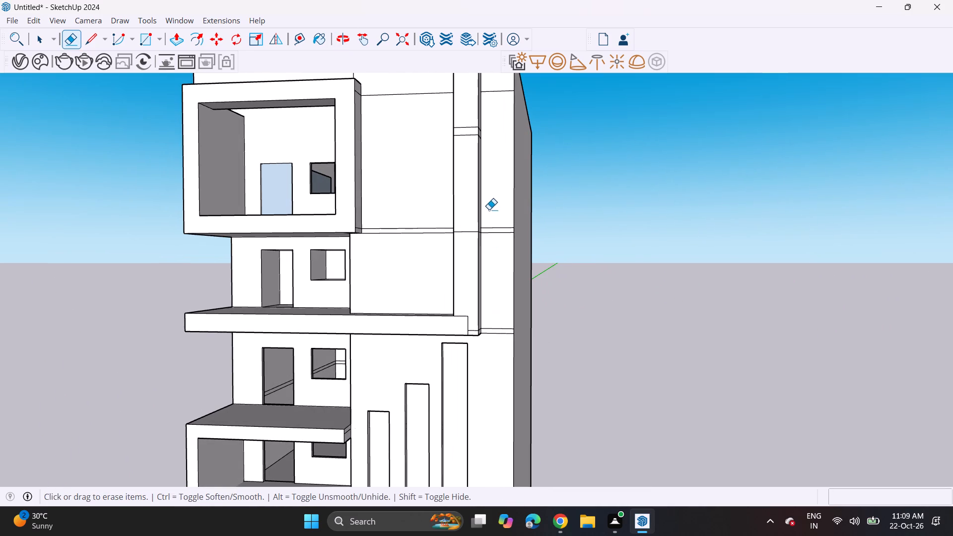
{"action": "left_click_drag", "start_coordinate": [489, 209], "coordinate": [489, 354]}
{"action": "scroll", "coordinate": [480, 280], "scroll_direction": "down", "scroll_amount": 5}
{"action": "middle_click_drag", "start_coordinate": [482, 201], "coordinate": [482, 278], "text": "shift"}
{"action": "scroll", "coordinate": [483, 256], "scroll_direction": "up", "scroll_amount": 5}
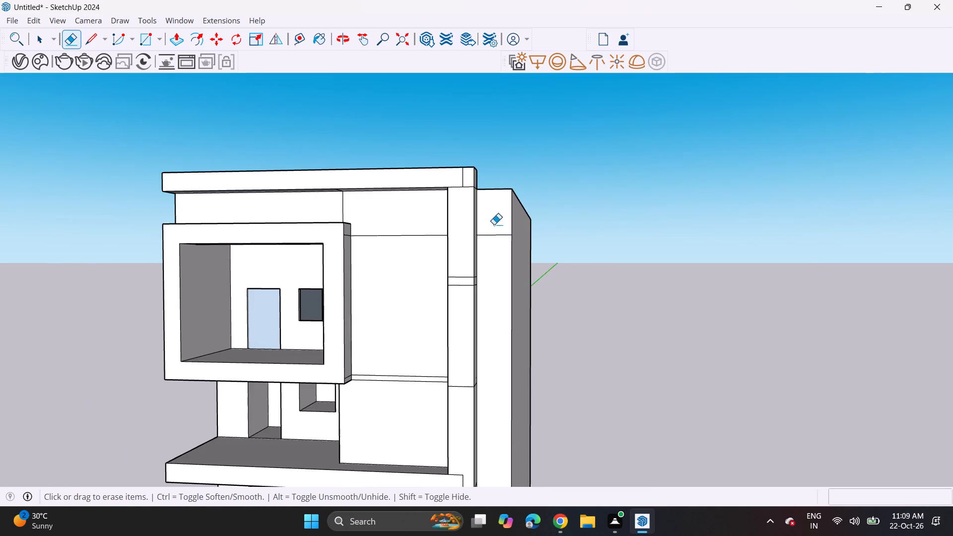
{"action": "left_click_drag", "start_coordinate": [494, 224], "coordinate": [488, 259]}
Draw a vertical line about 60' 7" long down the extended wall's front face, close to its outer corner, from top edge to base.
{"action": "left_click_drag", "start_coordinate": [88, 40], "coordinate": [95, 40]}
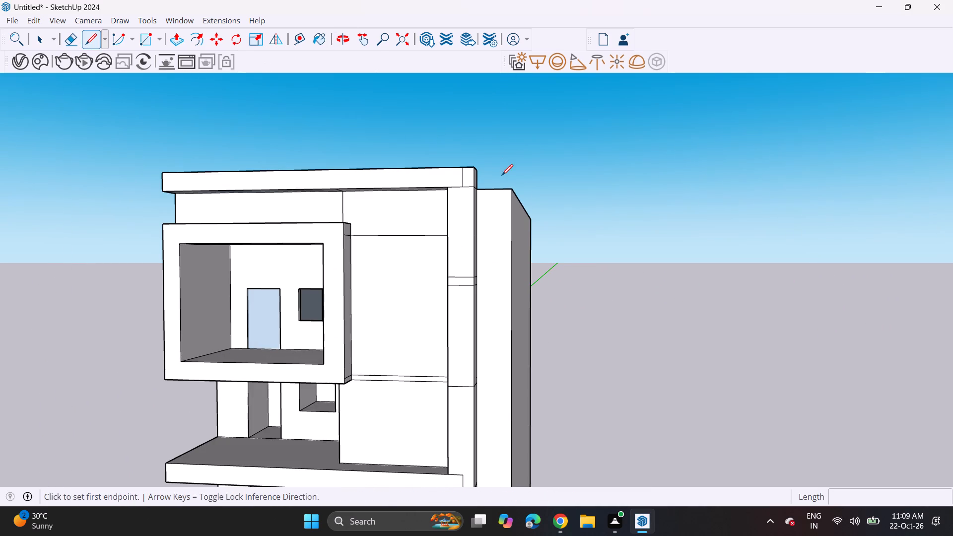
{"action": "scroll", "coordinate": [507, 189], "scroll_direction": "up", "scroll_amount": 7}
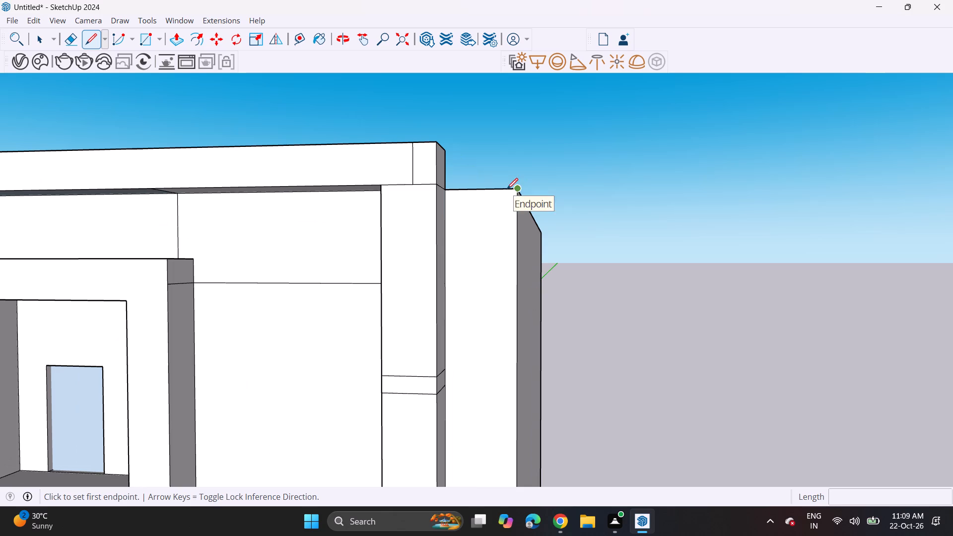
{"action": "left_click", "coordinate": [506, 191]}
{"action": "scroll", "coordinate": [501, 247], "scroll_direction": "down", "scroll_amount": 9}
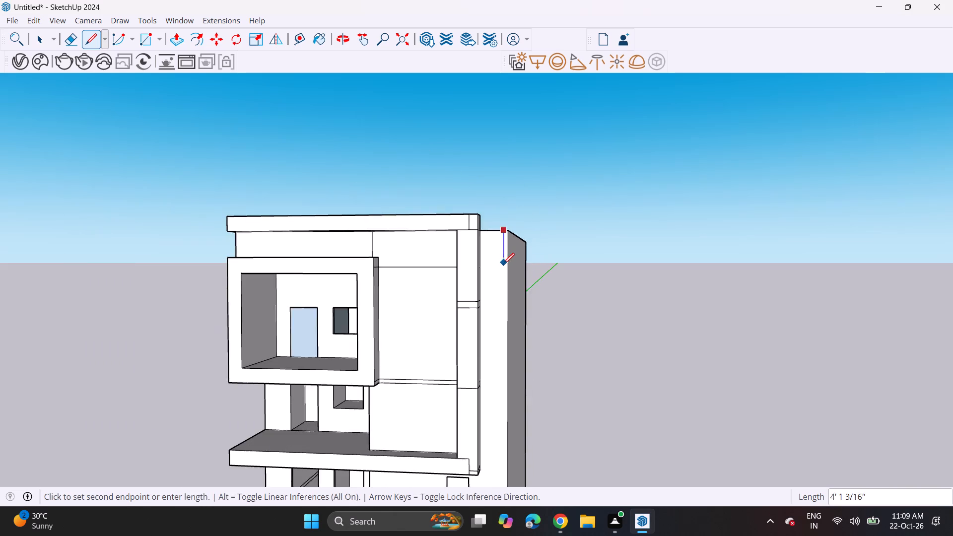
{"action": "scroll", "coordinate": [503, 264], "scroll_direction": "down", "scroll_amount": 9}
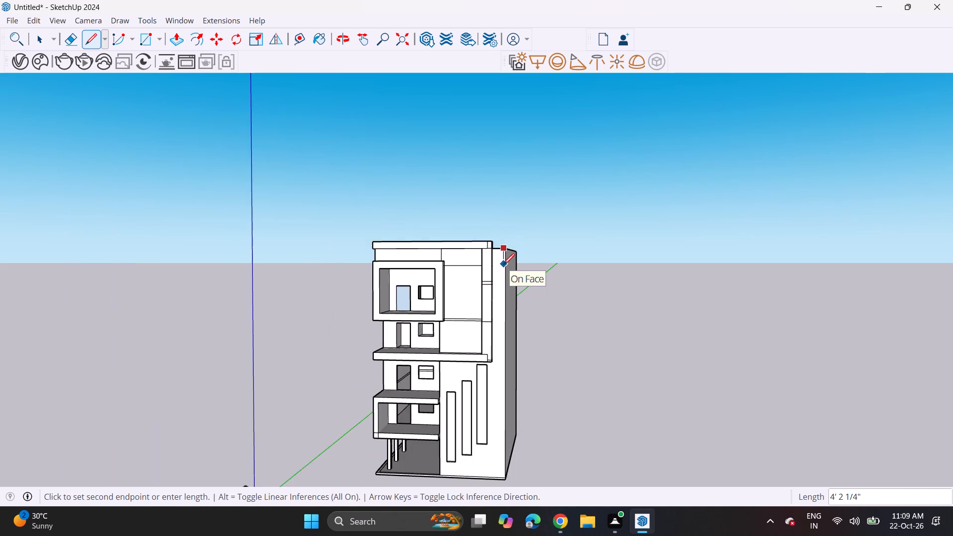
{"action": "middle_click_drag", "start_coordinate": [503, 265], "coordinate": [502, 158]}
{"action": "scroll", "coordinate": [496, 334], "scroll_direction": "up", "scroll_amount": 10}
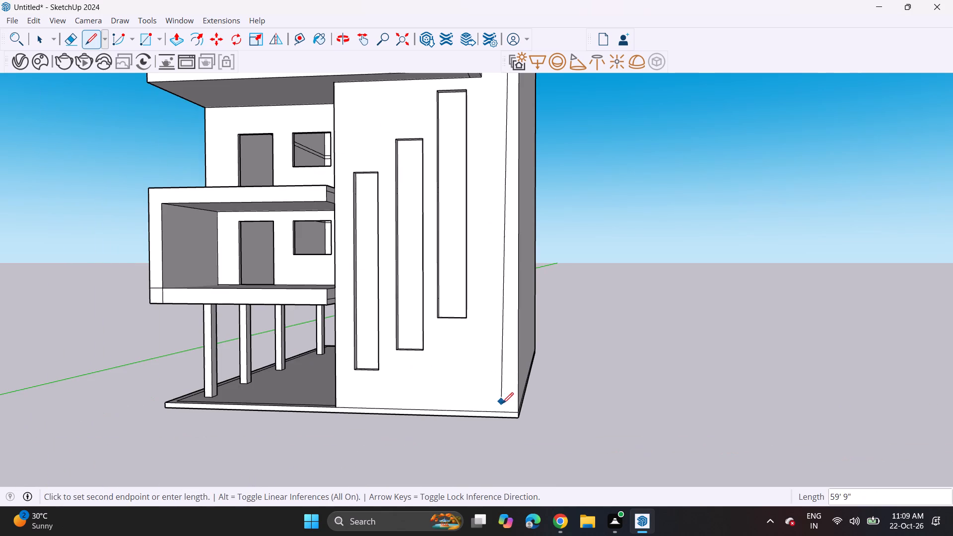
{"action": "left_click", "coordinate": [511, 411]}
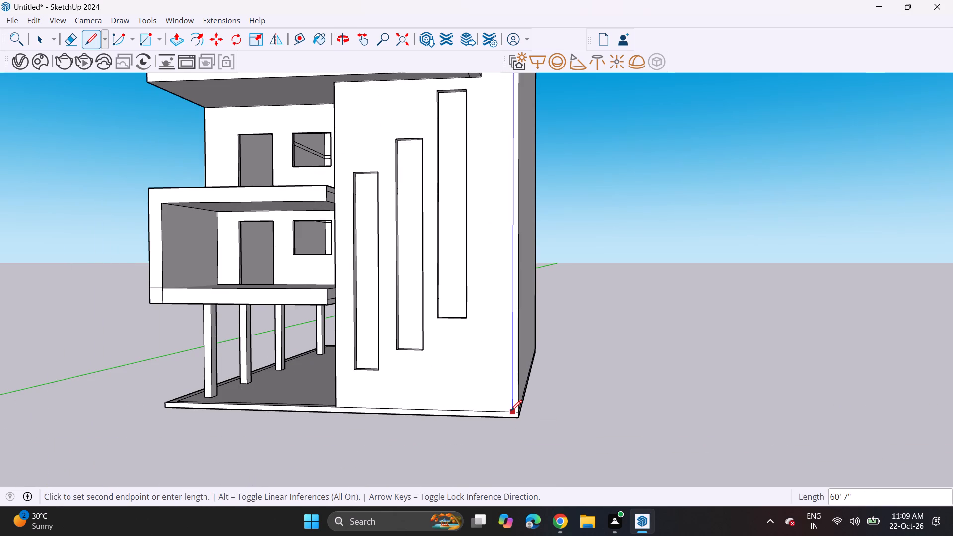
Pull the narrow full-height strip at the outer front corner forward about 2' 7/16" to form a vertical fin.
{"action": "left_click", "coordinate": [179, 43]}
{"action": "middle_click_drag", "start_coordinate": [437, 259], "coordinate": [347, 335]}
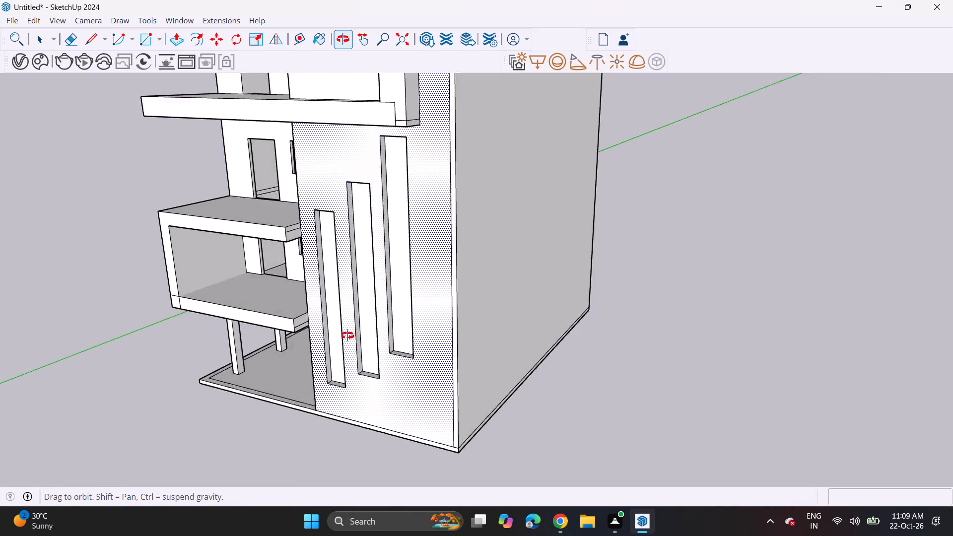
{"action": "middle_click_drag", "start_coordinate": [347, 335], "coordinate": [295, 348]}
{"action": "left_click", "coordinate": [414, 321]}
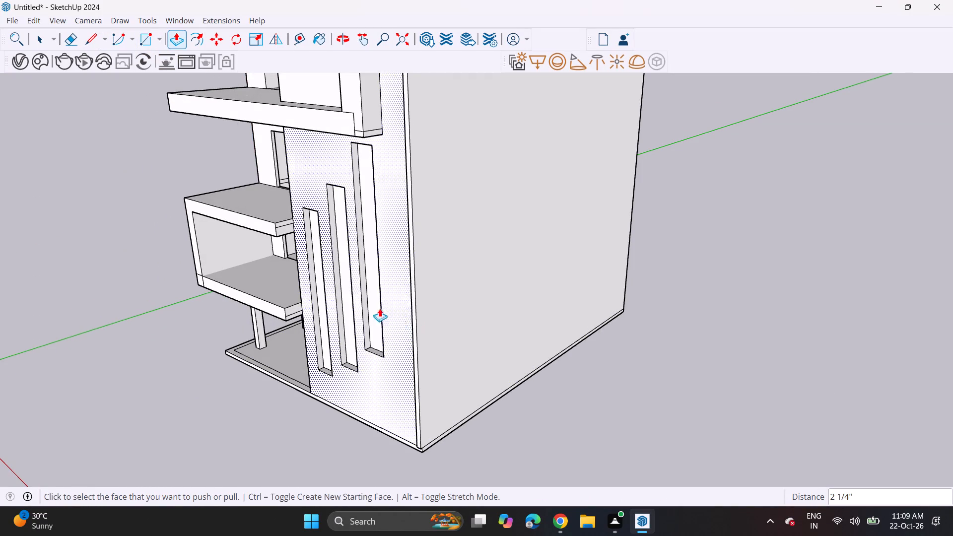
{"action": "left_click", "coordinate": [415, 333]}
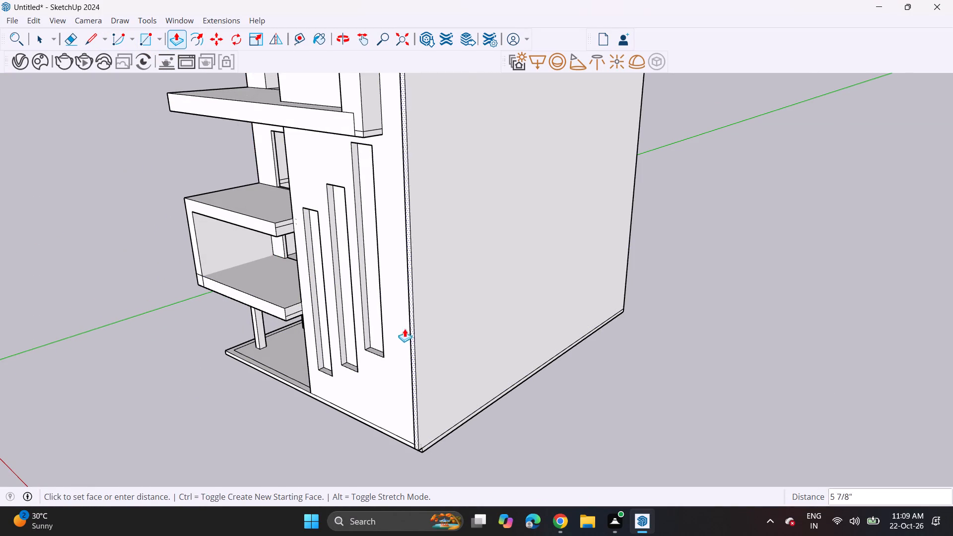
{"action": "left_click", "coordinate": [263, 227]}
Raise the top face of the extended side wall and its adjoining front wall by about 11' 1 7/16".
{"action": "scroll", "coordinate": [365, 163], "scroll_direction": "down", "scroll_amount": 4}
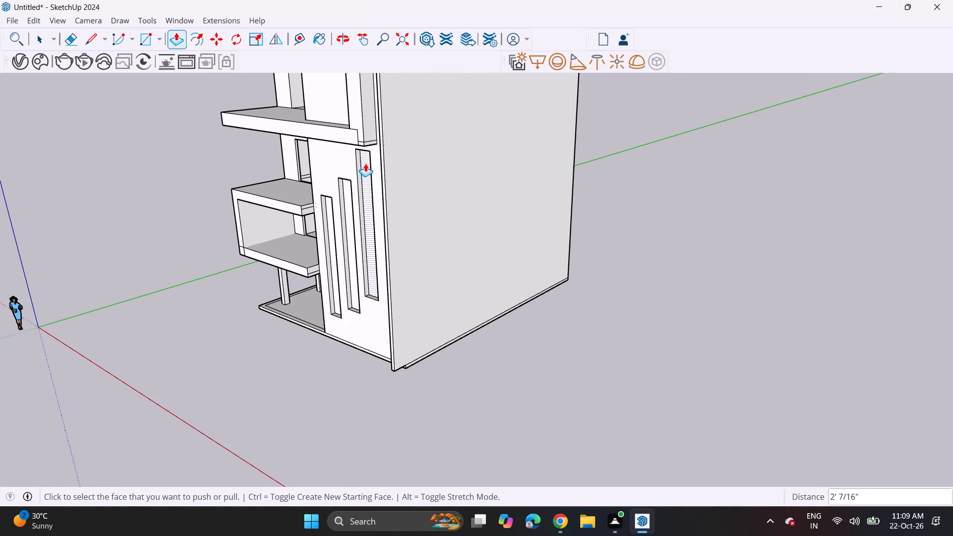
{"action": "middle_click_drag", "start_coordinate": [373, 107], "coordinate": [440, 421], "text": "shift"}
{"action": "middle_click_drag", "start_coordinate": [449, 254], "coordinate": [588, 343]}
{"action": "scroll", "coordinate": [600, 291], "scroll_direction": "up", "scroll_amount": 3}
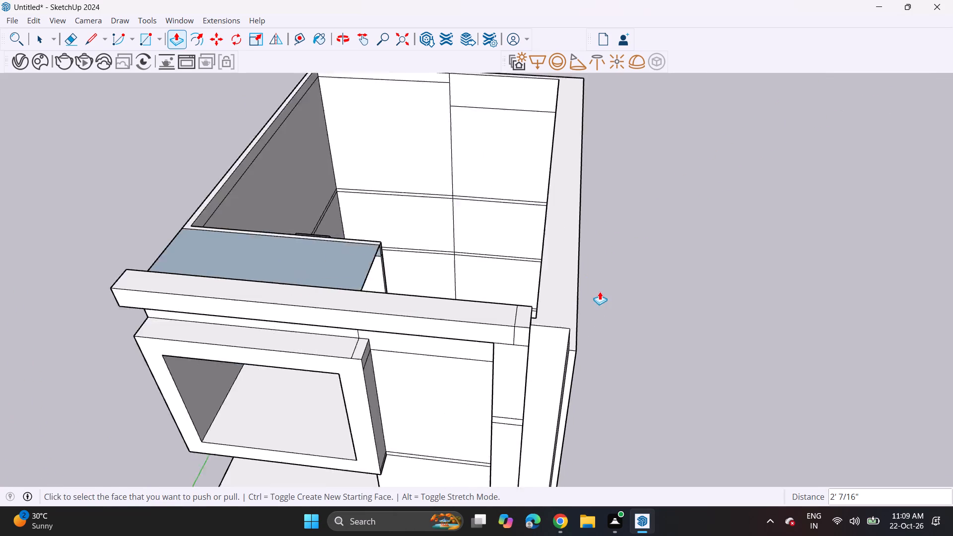
{"action": "scroll", "coordinate": [600, 291], "scroll_direction": "up", "scroll_amount": 2}
{"action": "left_click", "coordinate": [565, 320]}
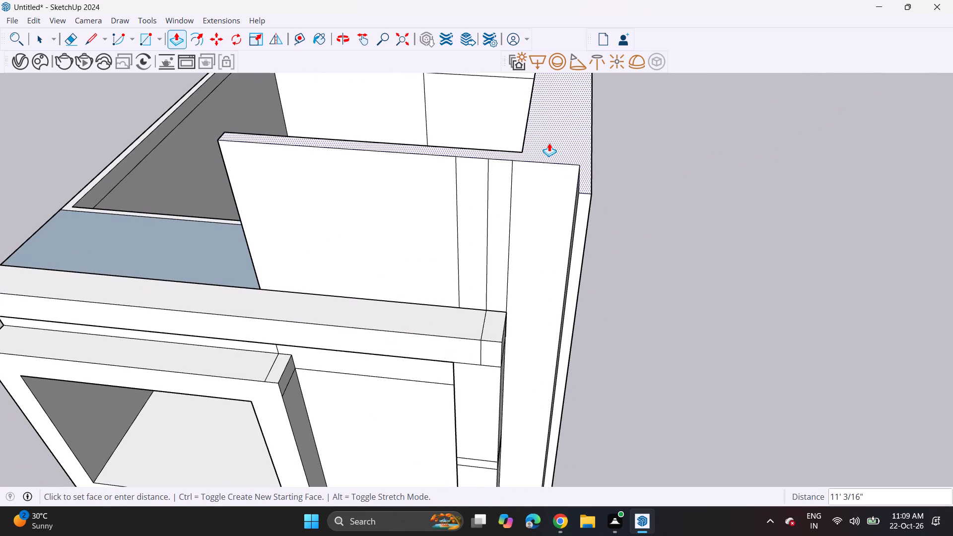
{"action": "left_click", "coordinate": [549, 141]}
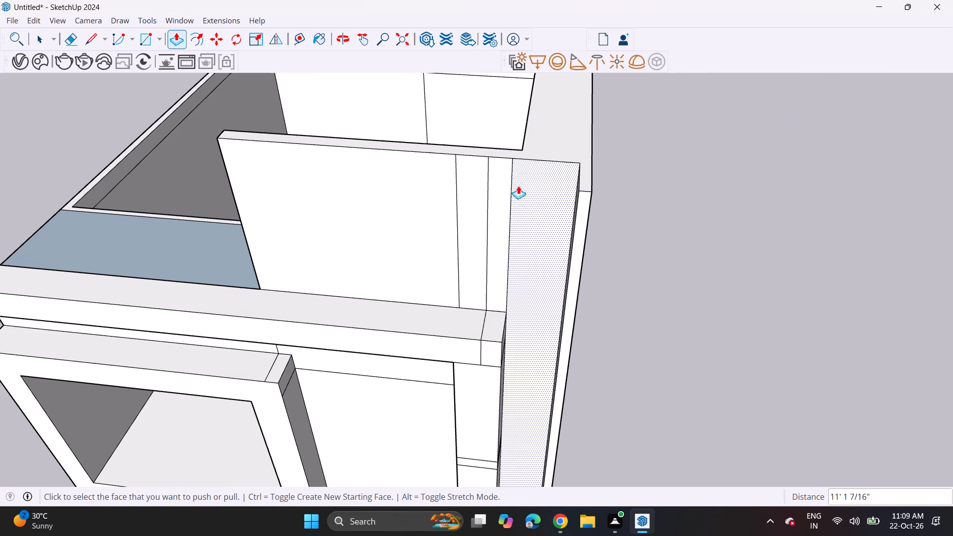
Draw a rectangle about 1' 9 1/8" by 16' 6 7/16" along the top of the raised front wall.
{"action": "left_click", "coordinate": [147, 38]}
{"action": "scroll", "coordinate": [200, 197], "scroll_direction": "down", "scroll_amount": 5}
{"action": "middle_click_drag", "start_coordinate": [212, 240], "coordinate": [486, 170]}
{"action": "scroll", "coordinate": [485, 170], "scroll_direction": "up", "scroll_amount": 1, "text": "shift"}
{"action": "middle_click_drag", "start_coordinate": [485, 170], "coordinate": [477, 207], "text": "shift"}
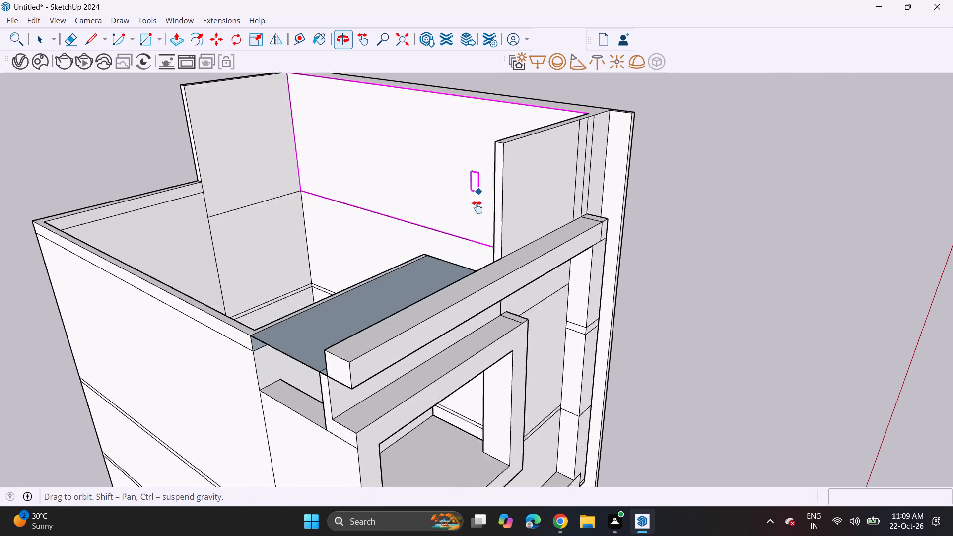
{"action": "middle_click_drag", "start_coordinate": [477, 207], "coordinate": [442, 352], "text": "shift"}
{"action": "middle_click_drag", "start_coordinate": [437, 348], "coordinate": [361, 186]}
{"action": "scroll", "coordinate": [516, 191], "scroll_direction": "up", "scroll_amount": 2}
{"action": "left_click", "coordinate": [537, 228]}
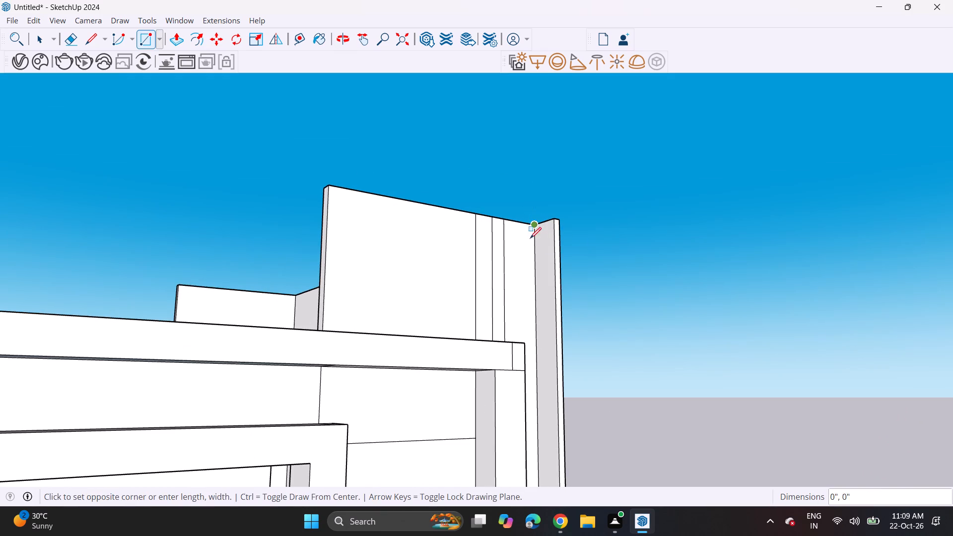
{"action": "left_click", "coordinate": [332, 213]}
Erase the three short vertical lines crossing the top band of the raised front wall.
{"action": "middle_click_drag", "start_coordinate": [327, 245], "coordinate": [305, 297]}
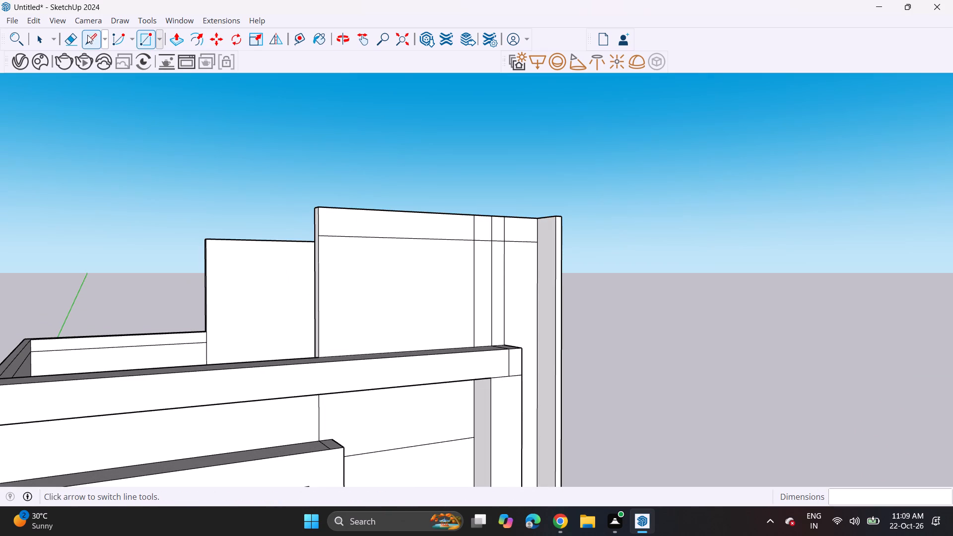
{"action": "left_click", "coordinate": [68, 38]}
{"action": "left_click_drag", "start_coordinate": [462, 229], "coordinate": [502, 234]}
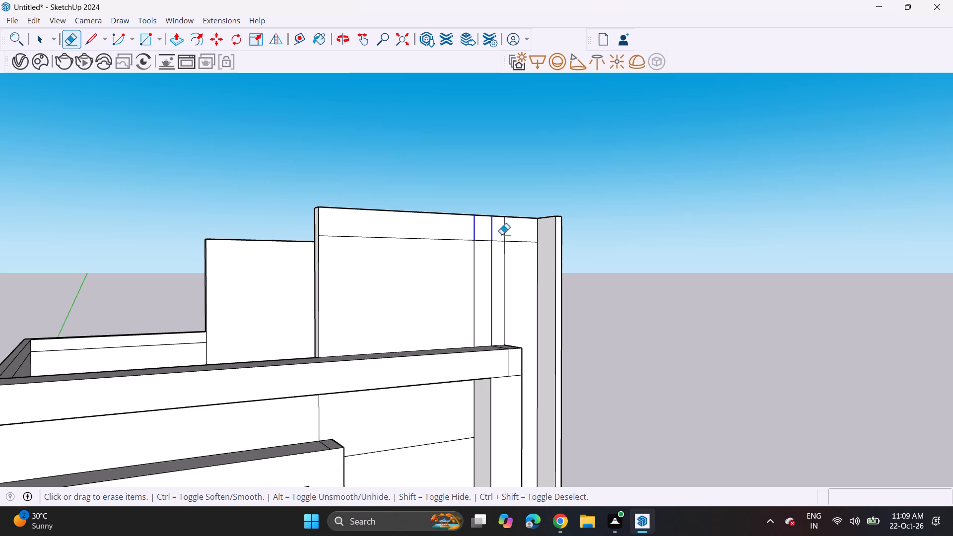
{"action": "left_click_drag", "start_coordinate": [502, 234], "coordinate": [511, 235]}
{"action": "scroll", "coordinate": [544, 237], "scroll_direction": "up", "scroll_amount": 3}
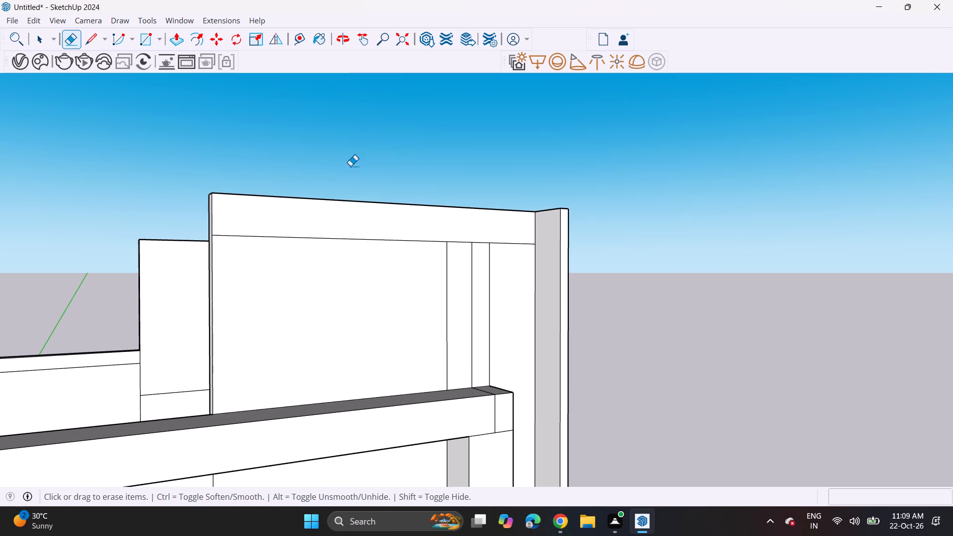
Pull the top band of the raised wall forward about 2' 2 11/16", flush with the corner fin.
{"action": "left_click_drag", "start_coordinate": [178, 33], "coordinate": [182, 35]}
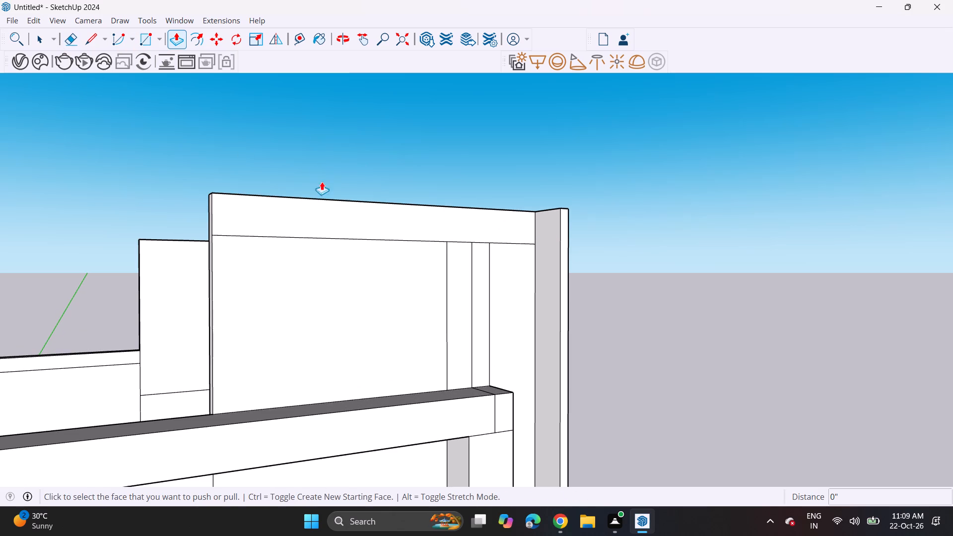
{"action": "left_click", "coordinate": [335, 220]}
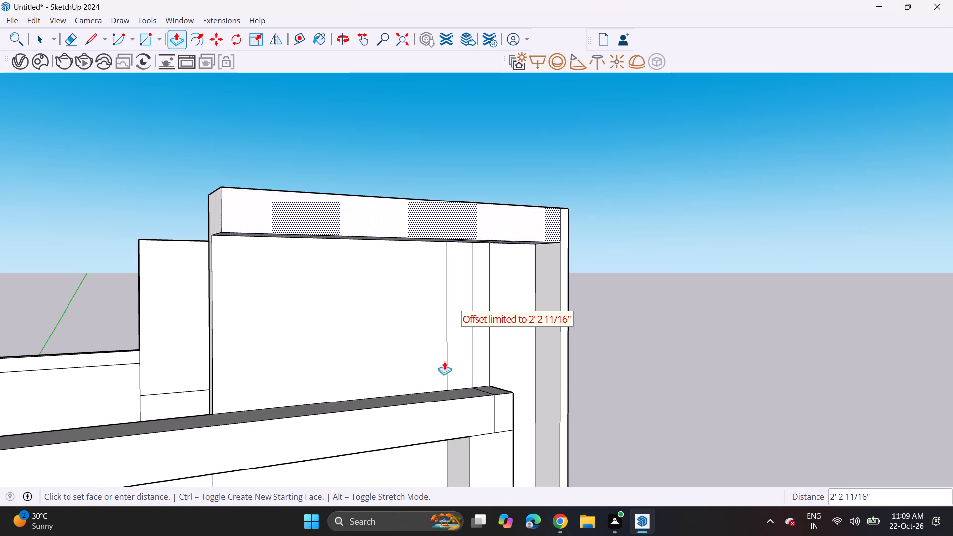
{"action": "left_click", "coordinate": [475, 405]}
Erase the three vertical lines on the raised front wall below the projecting band.
{"action": "middle_click_drag", "start_coordinate": [527, 268], "coordinate": [348, 292]}
{"action": "left_click", "coordinate": [74, 44]}
{"action": "left_click_drag", "start_coordinate": [378, 312], "coordinate": [448, 310]}
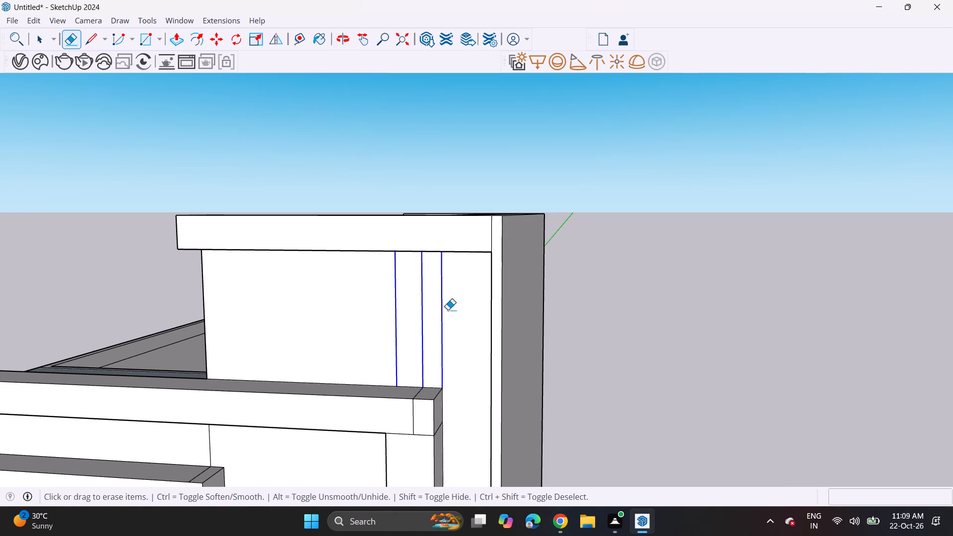
{"action": "left_click_drag", "start_coordinate": [448, 310], "coordinate": [463, 313]}
{"action": "left_click", "coordinate": [470, 314]}
Thicken the full-height corner fin by pulling its inner side face inward about 5 3/8".
{"action": "scroll", "coordinate": [425, 350], "scroll_direction": "down", "scroll_amount": 13}
{"action": "middle_click_drag", "start_coordinate": [361, 345], "coordinate": [451, 310]}
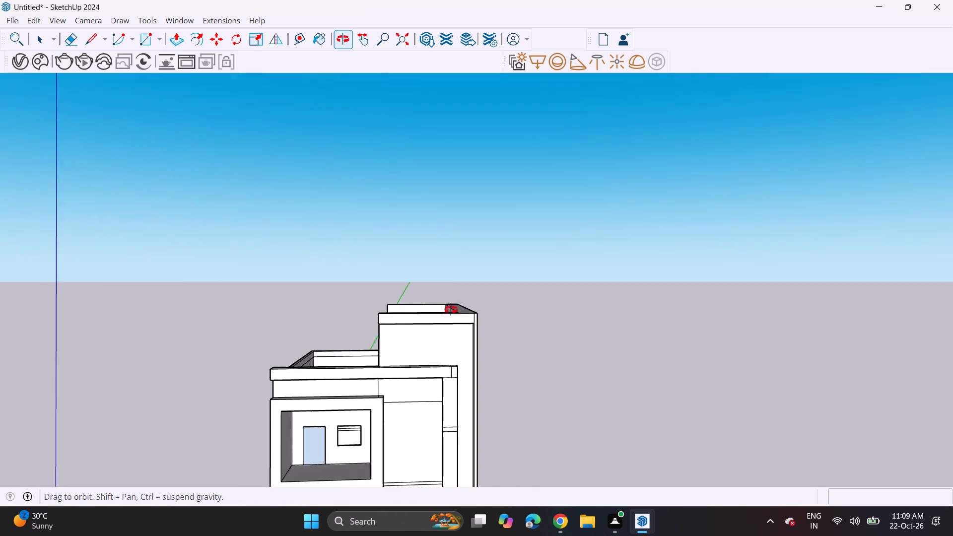
{"action": "middle_click_drag", "start_coordinate": [451, 310], "coordinate": [422, 240]}
{"action": "scroll", "coordinate": [421, 238], "scroll_direction": "down", "scroll_amount": 4}
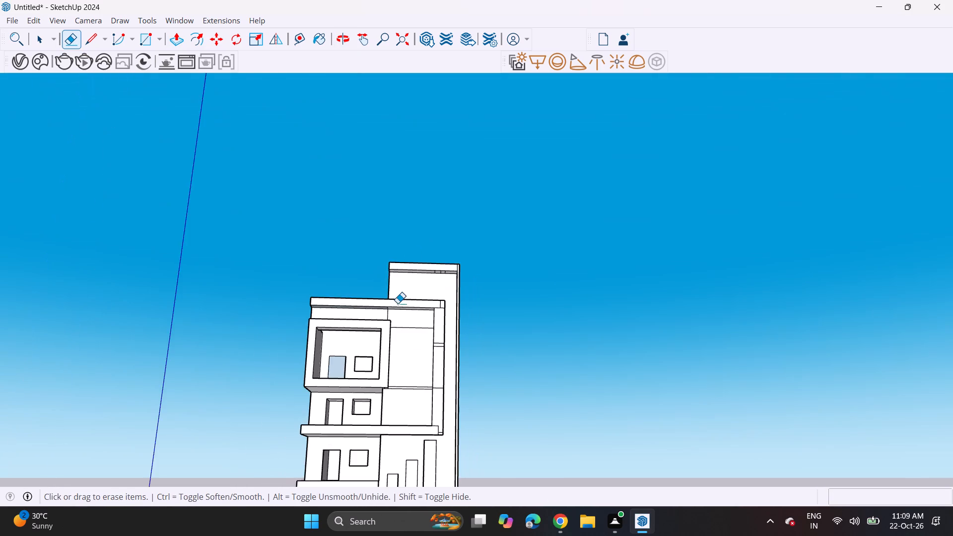
{"action": "scroll", "coordinate": [398, 304], "scroll_direction": "down", "scroll_amount": 4}
{"action": "middle_click_drag", "start_coordinate": [404, 328], "coordinate": [426, 273]}
{"action": "middle_click_drag", "start_coordinate": [426, 273], "coordinate": [439, 337]}
{"action": "middle_click_drag", "start_coordinate": [422, 227], "coordinate": [513, 345]}
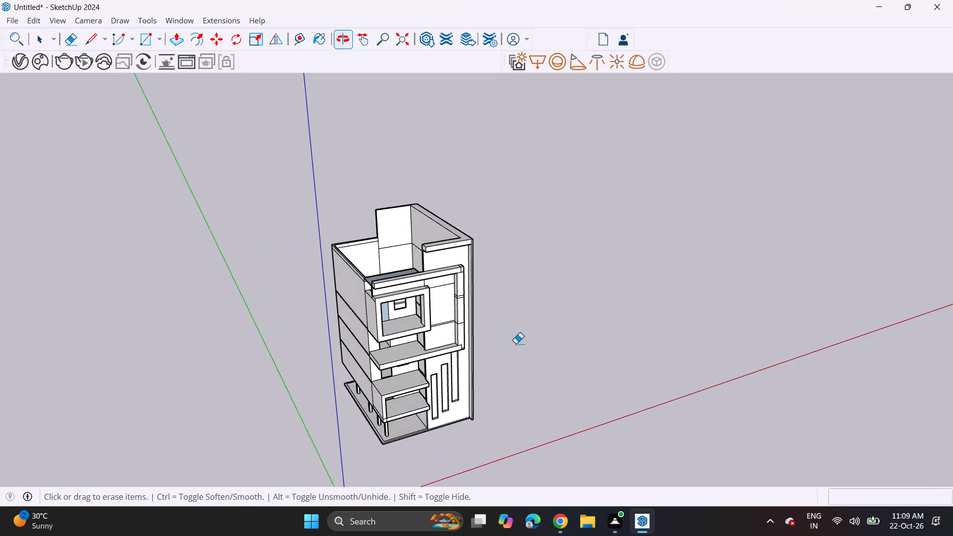
{"action": "scroll", "coordinate": [492, 192], "scroll_direction": "up", "scroll_amount": 14}
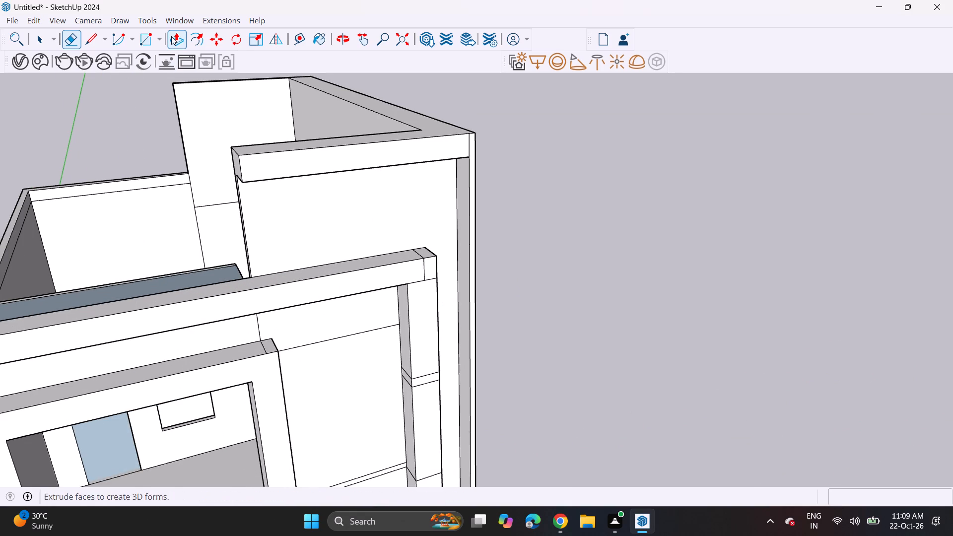
{"action": "left_click", "coordinate": [171, 36]}
{"action": "left_click", "coordinate": [466, 237]}
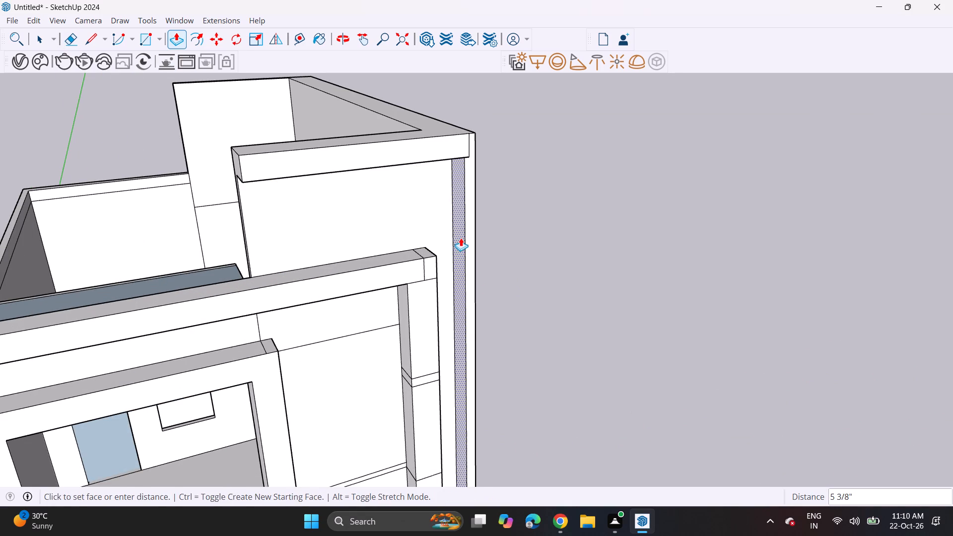
{"action": "left_click", "coordinate": [461, 238]}
Erase the seam line where the projecting top band meets the corner fin.
{"action": "left_click_drag", "start_coordinate": [70, 42], "coordinate": [85, 47]}
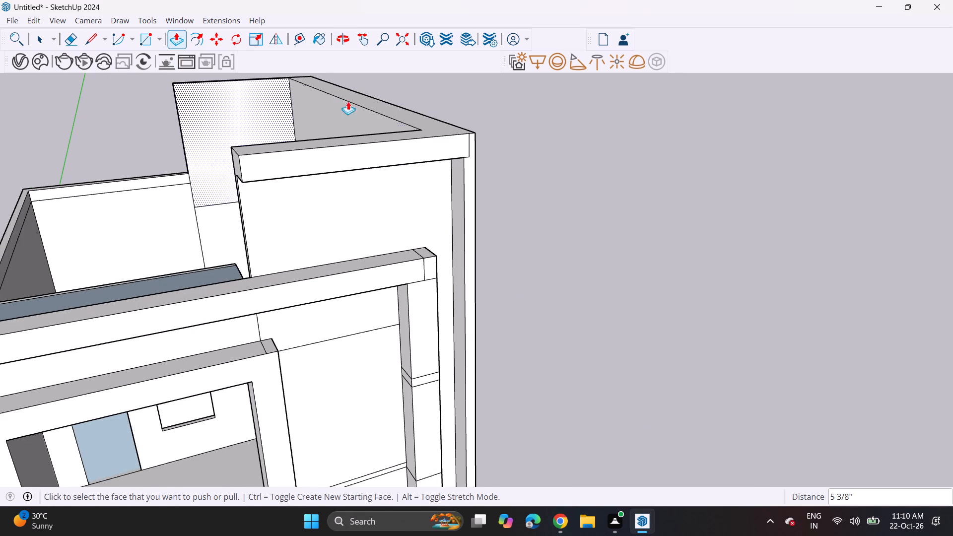
{"action": "scroll", "coordinate": [492, 146], "scroll_direction": "up", "scroll_amount": 4}
{"action": "scroll", "coordinate": [299, 129], "scroll_direction": "up", "scroll_amount": 3}
{"action": "left_click", "coordinate": [72, 38]}
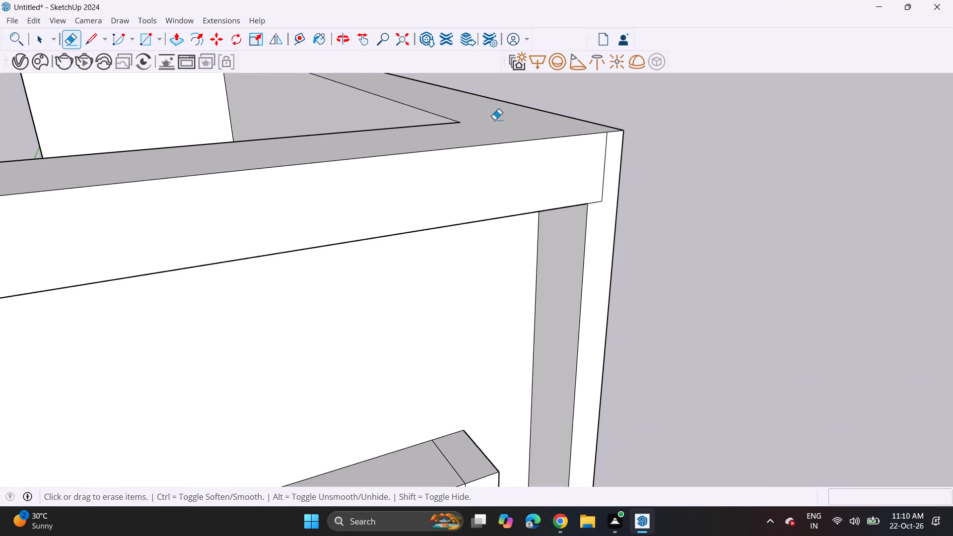
{"action": "left_click_drag", "start_coordinate": [599, 195], "coordinate": [603, 213]}
{"action": "left_click", "coordinate": [604, 183]}
Review the whole building's front elevation, including the raised tower wall, top band and corner fin.
{"action": "scroll", "coordinate": [635, 216], "scroll_direction": "down", "scroll_amount": 3}
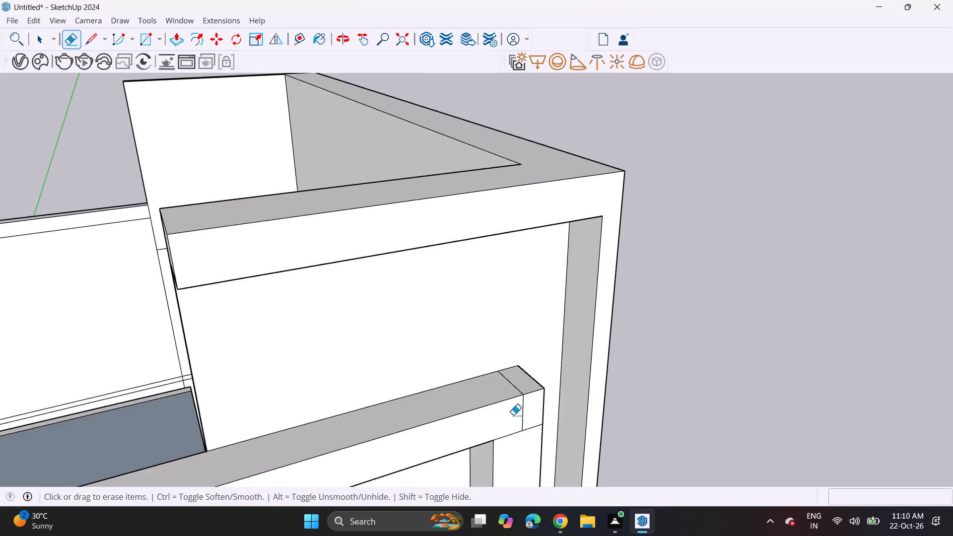
{"action": "scroll", "coordinate": [513, 415], "scroll_direction": "down", "scroll_amount": 11}
{"action": "middle_click_drag", "start_coordinate": [494, 415], "coordinate": [392, 198]}
{"action": "scroll", "coordinate": [391, 201], "scroll_direction": "down", "scroll_amount": 3}
{"action": "middle_click_drag", "start_coordinate": [394, 367], "coordinate": [507, 133]}
{"action": "middle_click_drag", "start_coordinate": [507, 133], "coordinate": [504, 216]}
{"action": "scroll", "coordinate": [478, 245], "scroll_direction": "down", "scroll_amount": 4}
{"action": "middle_click_drag", "start_coordinate": [478, 244], "coordinate": [478, 274]}
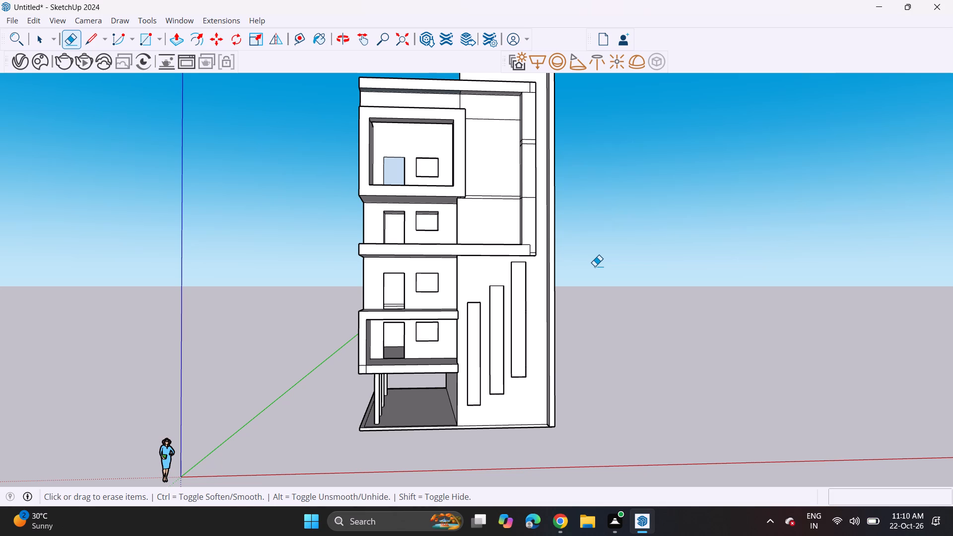
{"action": "scroll", "coordinate": [656, 259], "scroll_direction": "down", "scroll_amount": 2}
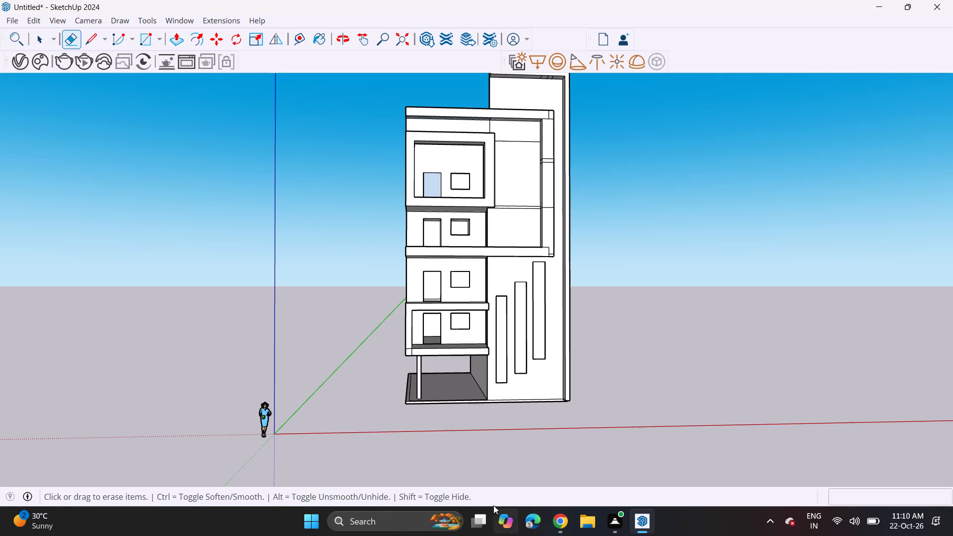
{"action": "key", "text": "space"}
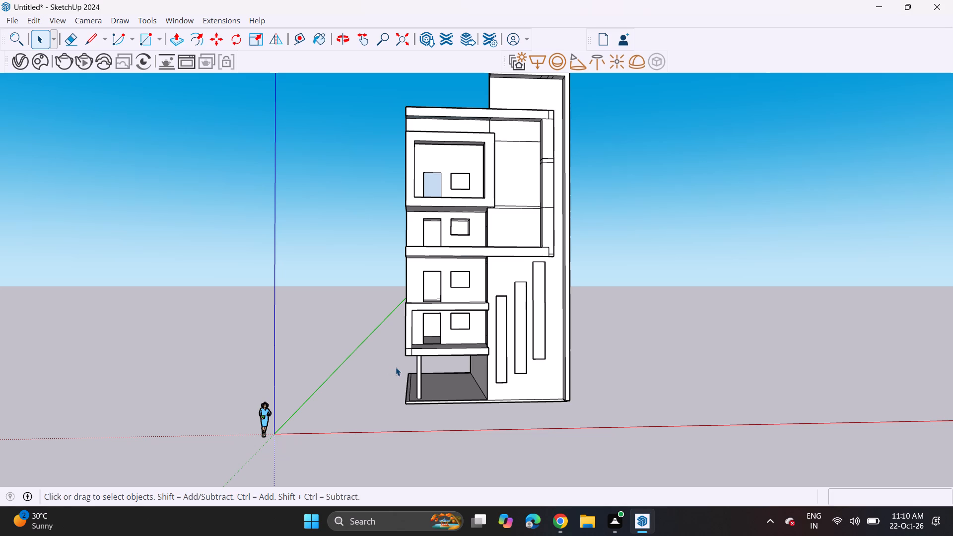
{"action": "scroll", "coordinate": [386, 378], "scroll_direction": "down", "scroll_amount": 2}
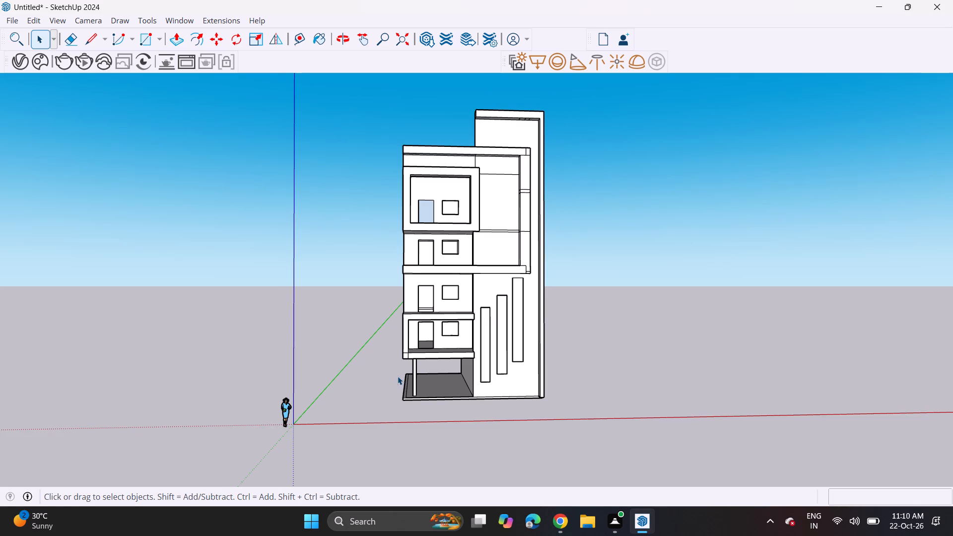
{"action": "scroll", "coordinate": [463, 276], "scroll_direction": "up", "scroll_amount": 2}
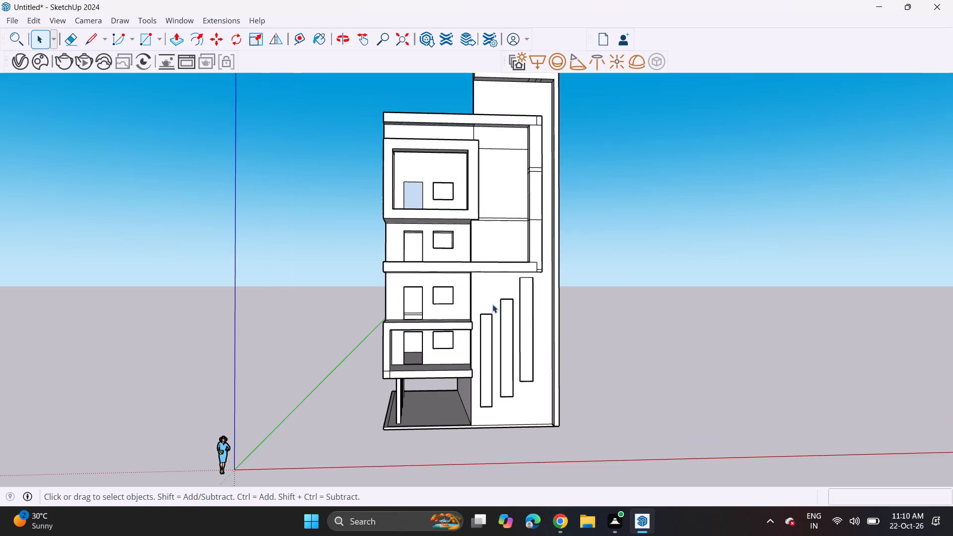
{"action": "middle_click_drag", "start_coordinate": [492, 304], "coordinate": [478, 309]}
{"action": "middle_click_drag", "start_coordinate": [476, 296], "coordinate": [475, 306]}
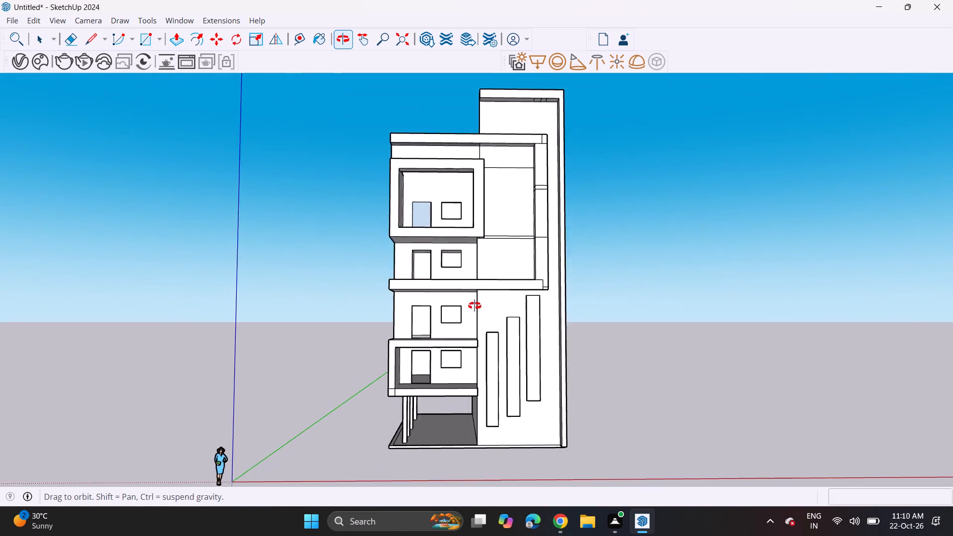
Erase the seam lines at the upper corner where the top band meets the vertical member of the front surround.
{"action": "middle_click_drag", "start_coordinate": [475, 306], "coordinate": [490, 264]}
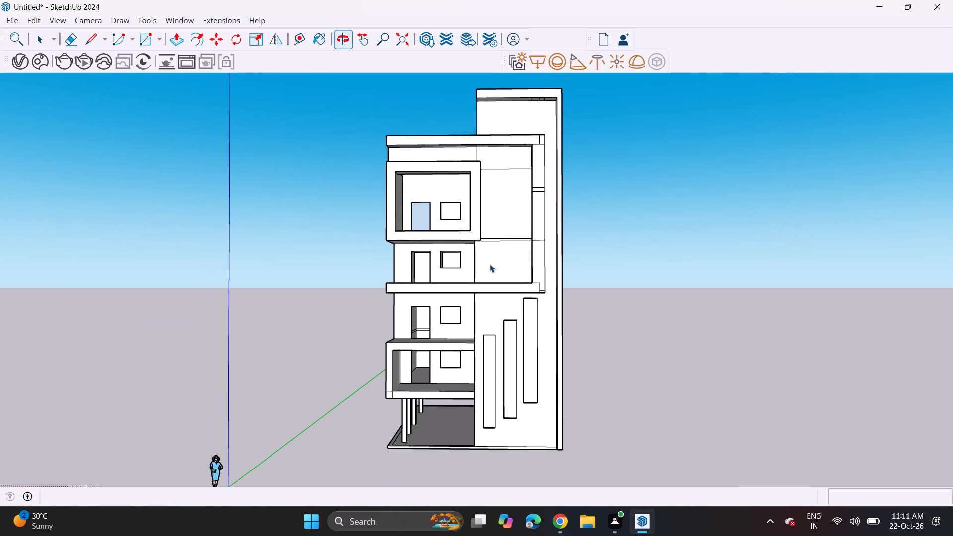
{"action": "middle_click_drag", "start_coordinate": [490, 264], "coordinate": [469, 311]}
{"action": "left_click", "coordinate": [67, 34]}
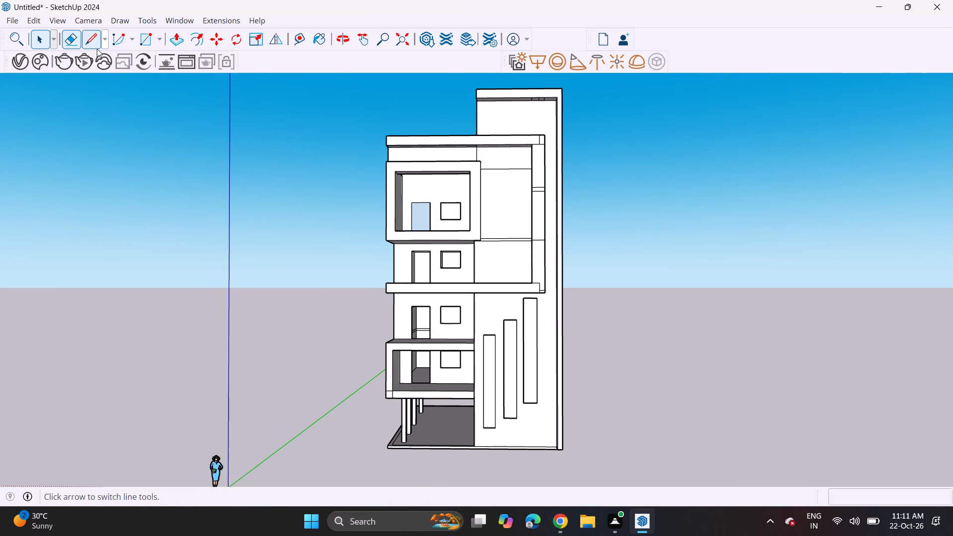
{"action": "scroll", "coordinate": [385, 90], "scroll_direction": "up", "scroll_amount": 4}
{"action": "scroll", "coordinate": [703, 186], "scroll_direction": "up", "scroll_amount": 4}
{"action": "scroll", "coordinate": [529, 158], "scroll_direction": "up", "scroll_amount": 5}
{"action": "scroll", "coordinate": [583, 147], "scroll_direction": "up", "scroll_amount": 6}
{"action": "left_click_drag", "start_coordinate": [583, 147], "coordinate": [597, 168]}
{"action": "left_click_drag", "start_coordinate": [597, 169], "coordinate": [592, 197]}
{"action": "scroll", "coordinate": [587, 199], "scroll_direction": "down", "scroll_amount": 6}
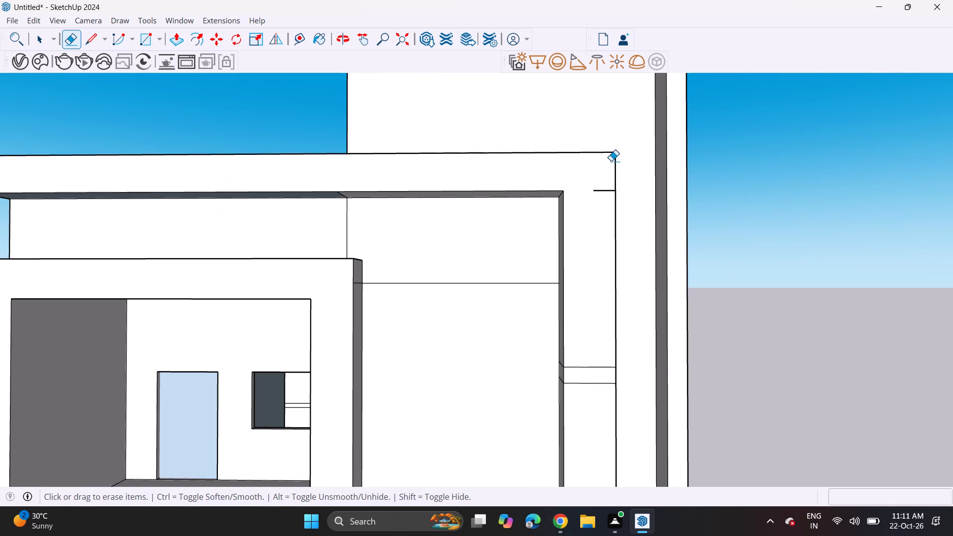
{"action": "left_click_drag", "start_coordinate": [598, 181], "coordinate": [598, 208]}
{"action": "scroll", "coordinate": [586, 215], "scroll_direction": "down", "scroll_amount": 5}
Erase the horizontal seam lines crossing the vertical member of the front surround.
{"action": "middle_click_drag", "start_coordinate": [580, 231], "coordinate": [536, 77]}
{"action": "scroll", "coordinate": [564, 124], "scroll_direction": "up", "scroll_amount": 3}
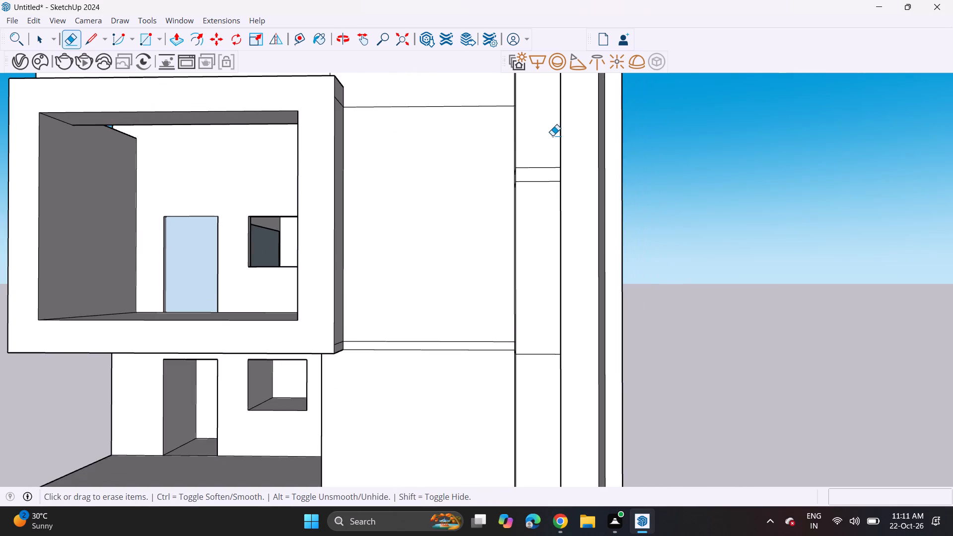
{"action": "left_click_drag", "start_coordinate": [544, 152], "coordinate": [531, 207]}
{"action": "scroll", "coordinate": [525, 224], "scroll_direction": "down", "scroll_amount": 4}
{"action": "left_click_drag", "start_coordinate": [534, 308], "coordinate": [534, 328]}
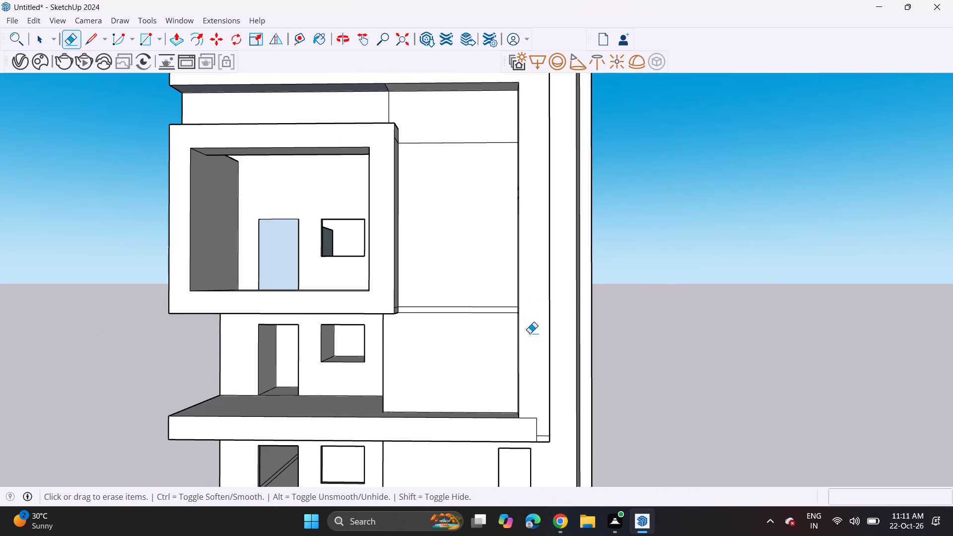
Erase the short seam lines at the lower corner where the surround's vertical member meets the bottom band.
{"action": "scroll", "coordinate": [524, 420], "scroll_direction": "up", "scroll_amount": 10}
{"action": "left_click_drag", "start_coordinate": [545, 410], "coordinate": [543, 422]}
{"action": "left_click_drag", "start_coordinate": [546, 428], "coordinate": [553, 439]}
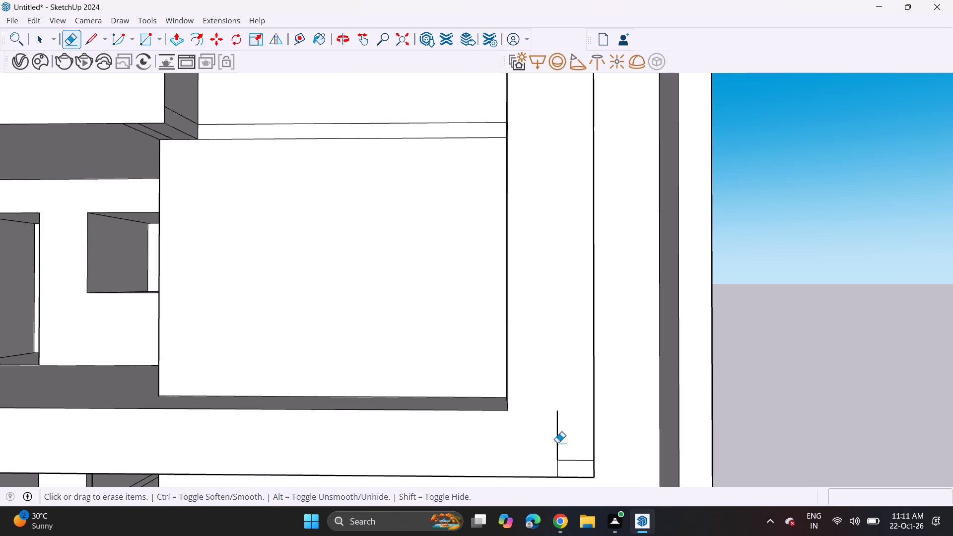
{"action": "left_click_drag", "start_coordinate": [557, 444], "coordinate": [560, 450]}
{"action": "left_click_drag", "start_coordinate": [560, 454], "coordinate": [560, 480]}
{"action": "key", "text": "ctrl+z"}
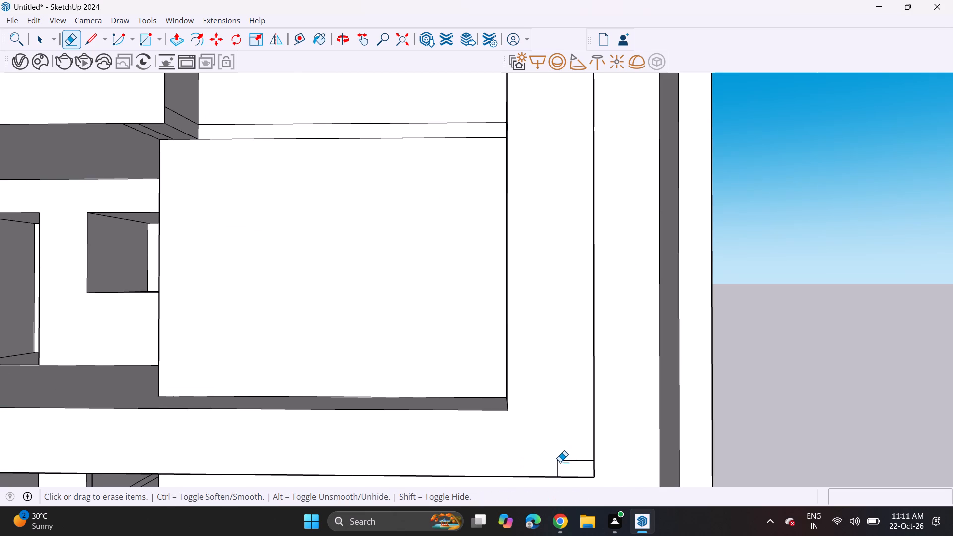
{"action": "left_click", "coordinate": [560, 462]}
{"action": "left_click", "coordinate": [554, 463]}
{"action": "left_click", "coordinate": [558, 463]}
{"action": "scroll", "coordinate": [555, 455], "scroll_direction": "down", "scroll_amount": 6}
{"action": "scroll", "coordinate": [475, 46], "scroll_direction": "down", "scroll_amount": 4}
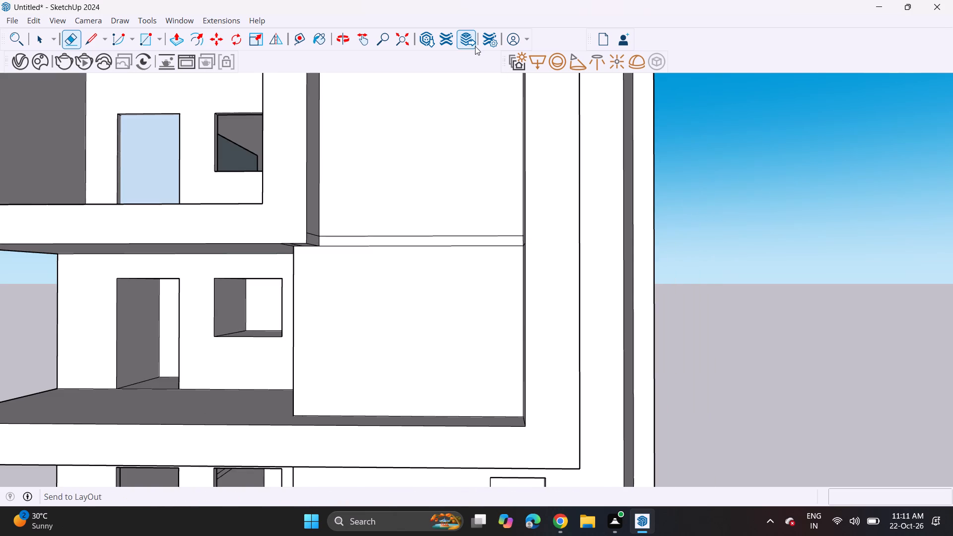
{"action": "scroll", "coordinate": [407, 212], "scroll_direction": "down", "scroll_amount": 9}
Erase the leftover horizontal and vertical lines on the wall panel inside the front surround.
{"action": "left_click_drag", "start_coordinate": [400, 210], "coordinate": [403, 241]}
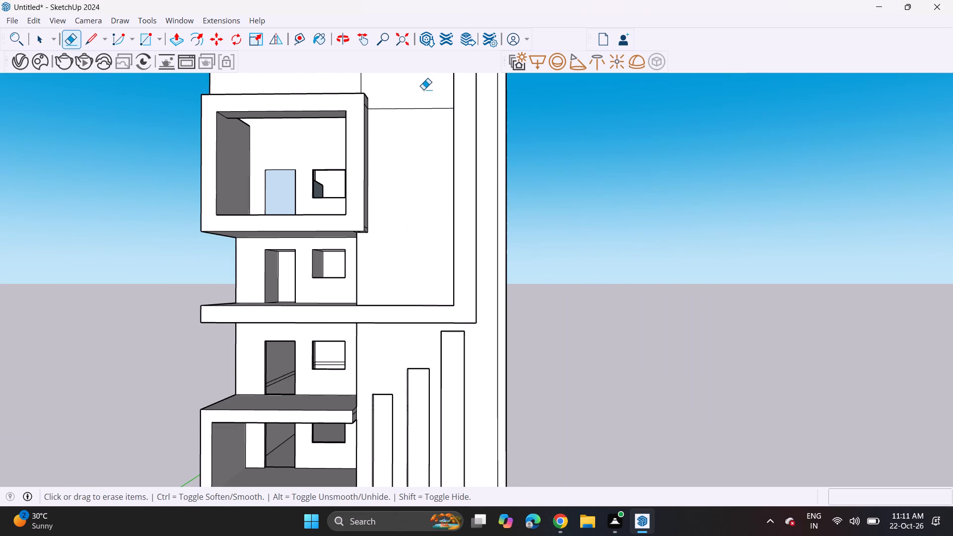
{"action": "left_click", "coordinate": [421, 100]}
{"action": "left_click_drag", "start_coordinate": [412, 99], "coordinate": [411, 123]}
{"action": "scroll", "coordinate": [401, 134], "scroll_direction": "down", "scroll_amount": 4}
{"action": "middle_click_drag", "start_coordinate": [403, 143], "coordinate": [426, 186], "text": "shift"}
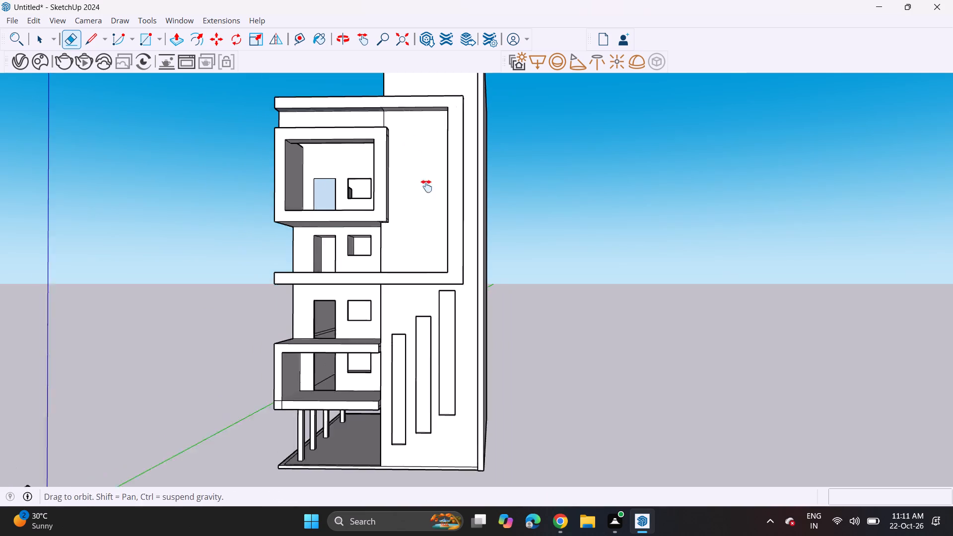
{"action": "middle_click_drag", "start_coordinate": [426, 186], "coordinate": [427, 188], "text": "shift"}
{"action": "scroll", "coordinate": [388, 136], "scroll_direction": "up", "scroll_amount": 5}
{"action": "left_click_drag", "start_coordinate": [398, 150], "coordinate": [407, 148]}
{"action": "scroll", "coordinate": [408, 148], "scroll_direction": "down", "scroll_amount": 4}
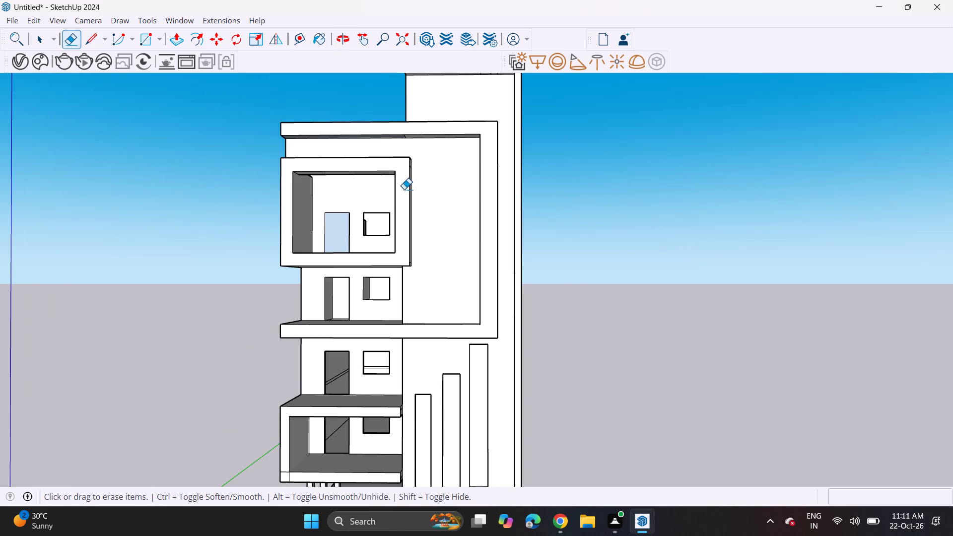
{"action": "scroll", "coordinate": [404, 189], "scroll_direction": "down", "scroll_amount": 5}
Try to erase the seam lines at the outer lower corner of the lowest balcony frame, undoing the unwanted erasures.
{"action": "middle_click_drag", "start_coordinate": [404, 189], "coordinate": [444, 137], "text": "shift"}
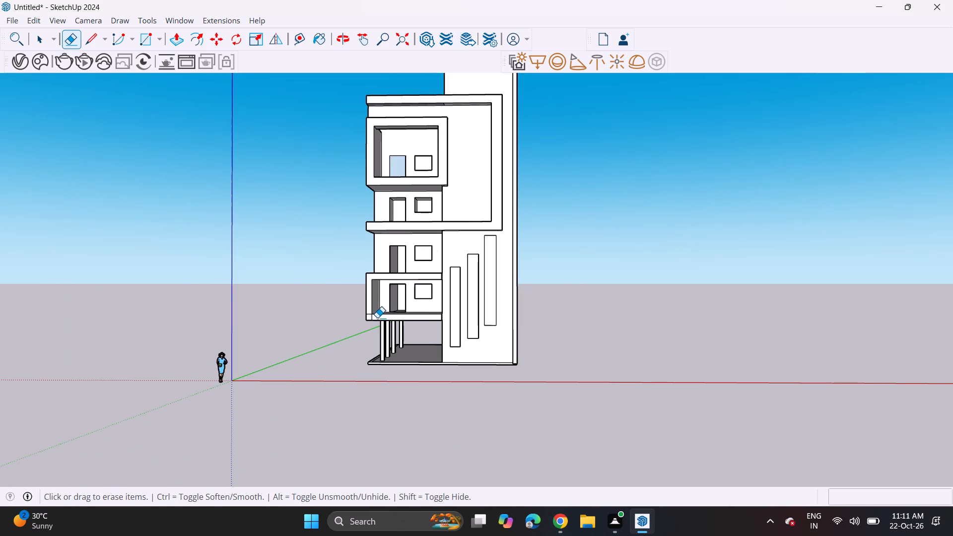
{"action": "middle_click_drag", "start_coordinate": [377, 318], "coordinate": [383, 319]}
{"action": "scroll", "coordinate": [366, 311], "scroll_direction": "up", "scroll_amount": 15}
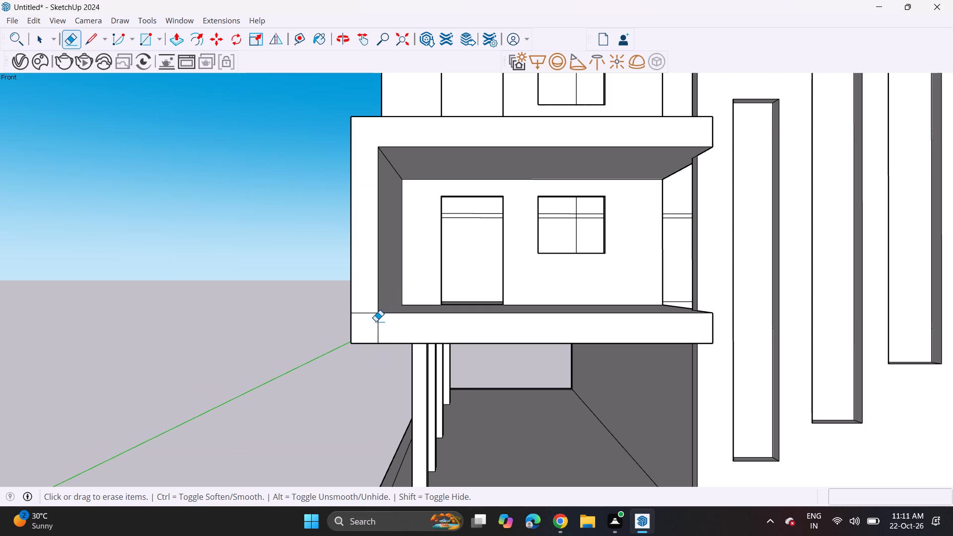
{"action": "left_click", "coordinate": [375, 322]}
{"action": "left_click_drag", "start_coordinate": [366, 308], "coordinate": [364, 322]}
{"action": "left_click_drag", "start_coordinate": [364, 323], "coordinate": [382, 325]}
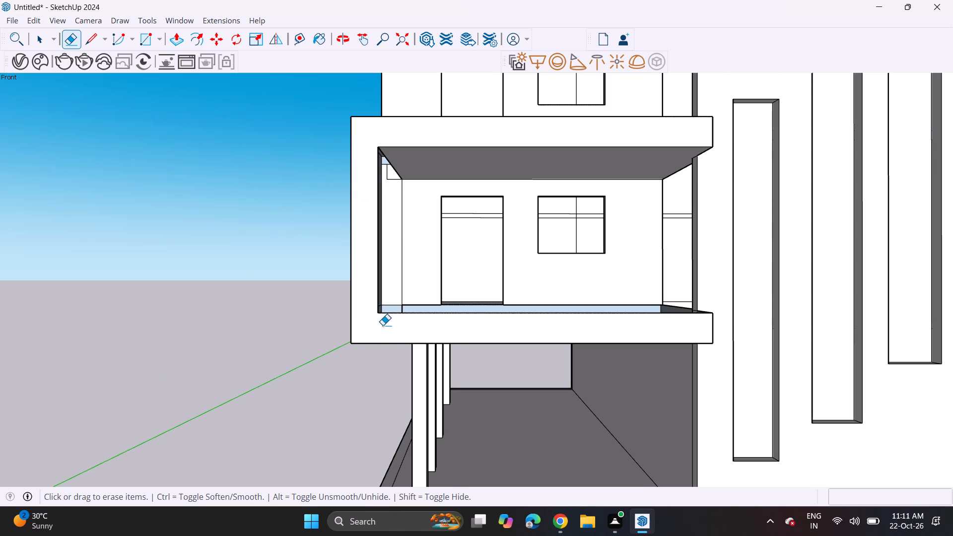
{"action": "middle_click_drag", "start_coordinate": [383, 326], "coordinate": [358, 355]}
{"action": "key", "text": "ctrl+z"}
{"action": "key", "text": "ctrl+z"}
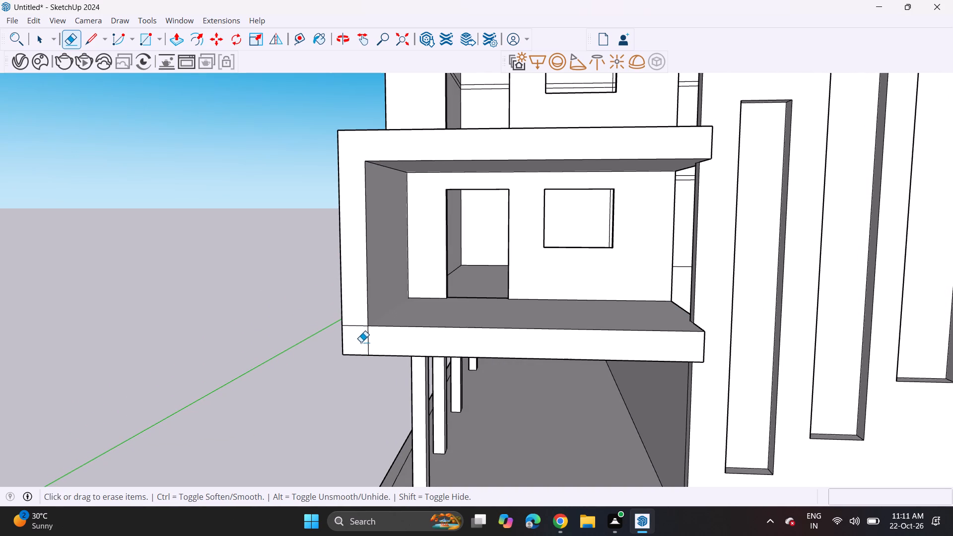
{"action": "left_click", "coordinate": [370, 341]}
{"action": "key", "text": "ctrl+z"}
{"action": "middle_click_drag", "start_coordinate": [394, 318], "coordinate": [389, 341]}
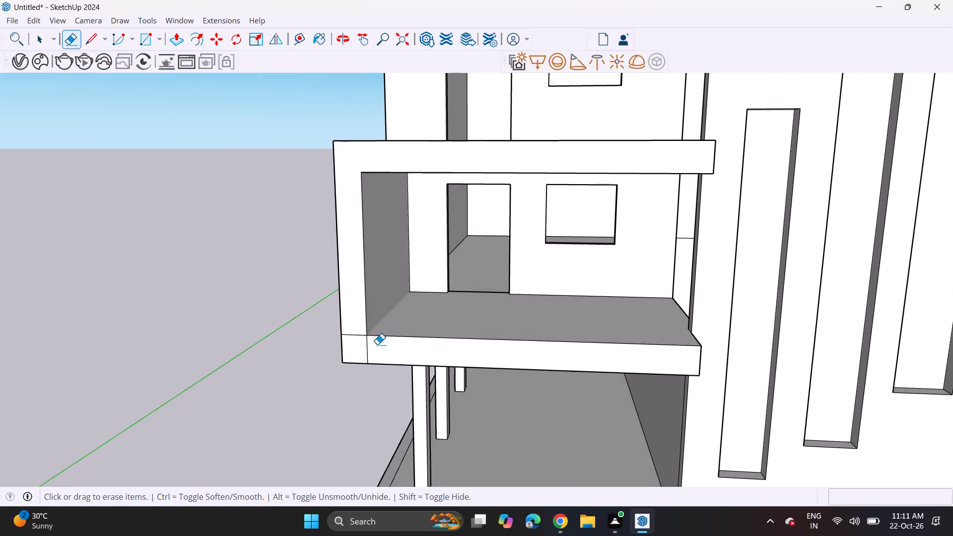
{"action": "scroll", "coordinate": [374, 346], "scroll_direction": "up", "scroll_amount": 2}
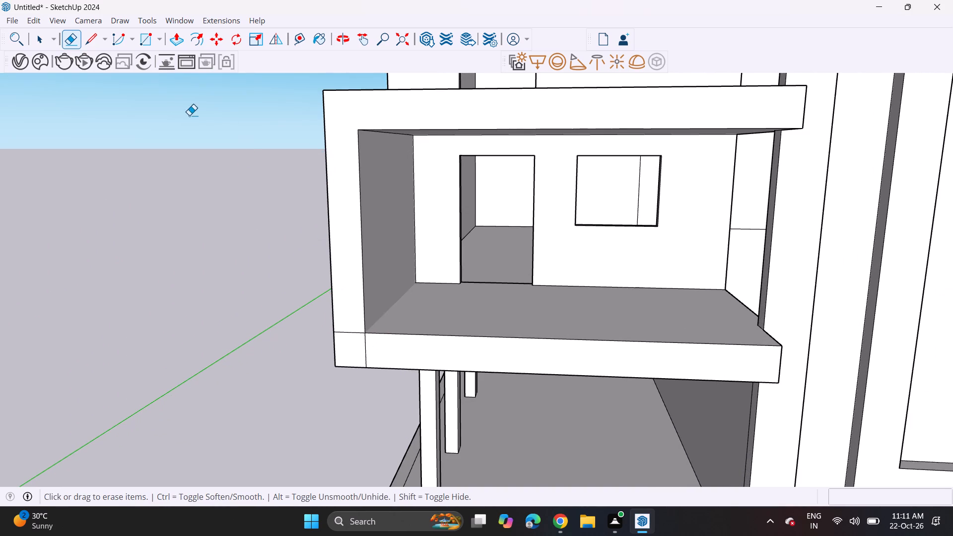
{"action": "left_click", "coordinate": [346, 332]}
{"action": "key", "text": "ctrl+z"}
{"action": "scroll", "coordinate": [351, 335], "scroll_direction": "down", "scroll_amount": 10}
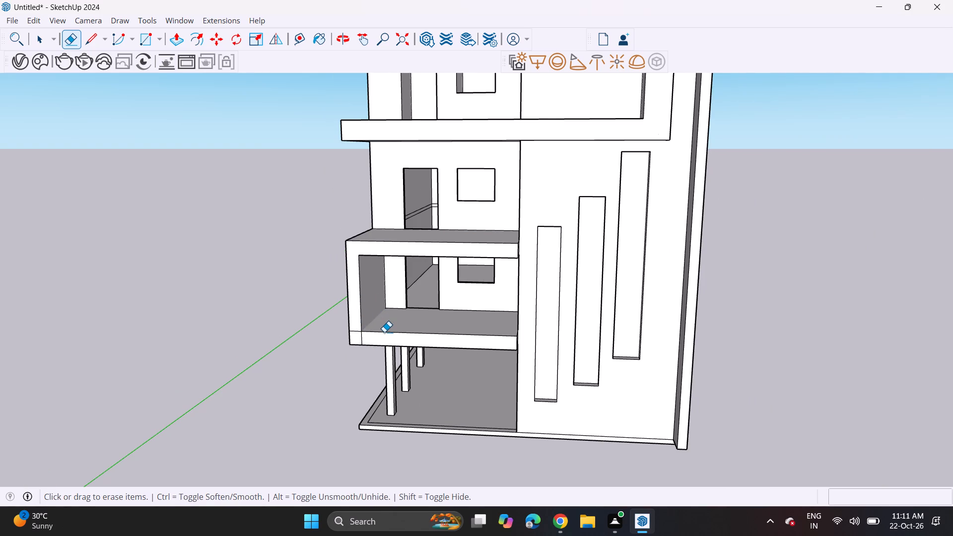
Extend the front edge of the ground base slab outward about 2' 2 11/16".
{"action": "left_click", "coordinate": [177, 40]}
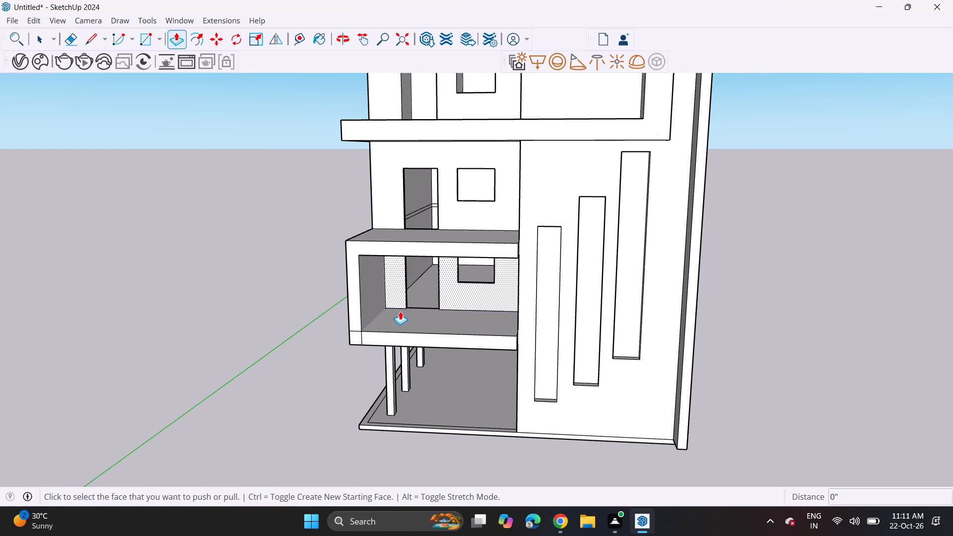
{"action": "left_click", "coordinate": [426, 431]}
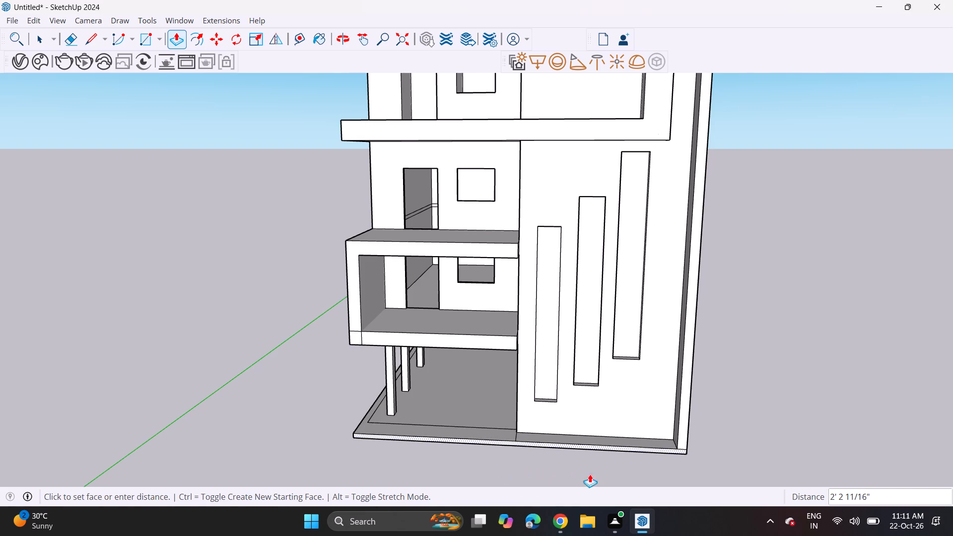
{"action": "left_click", "coordinate": [693, 457]}
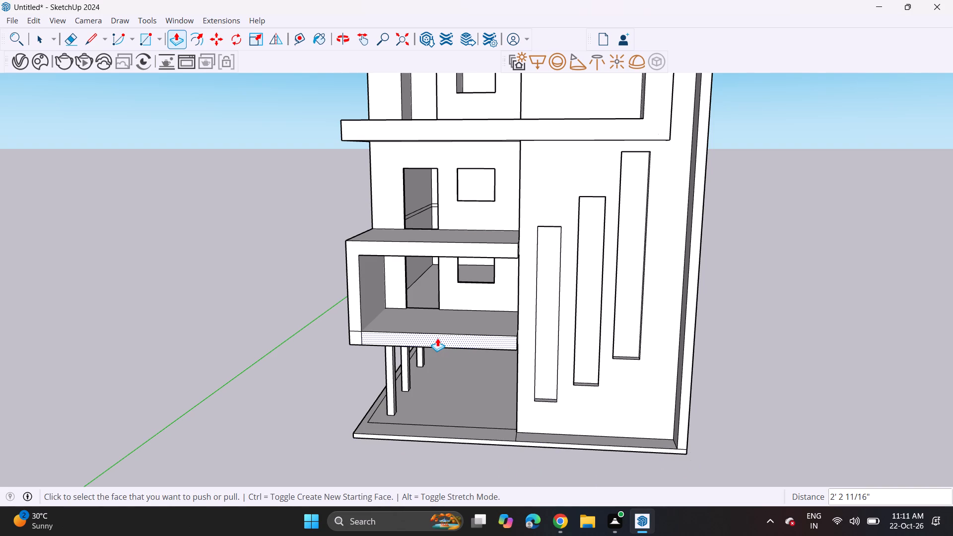
Draw a small rectangle about 3 5/8" by 4 11/16" on the lowest balcony's floor, at its outer front corner.
{"action": "middle_click_drag", "start_coordinate": [547, 301], "coordinate": [483, 309]}
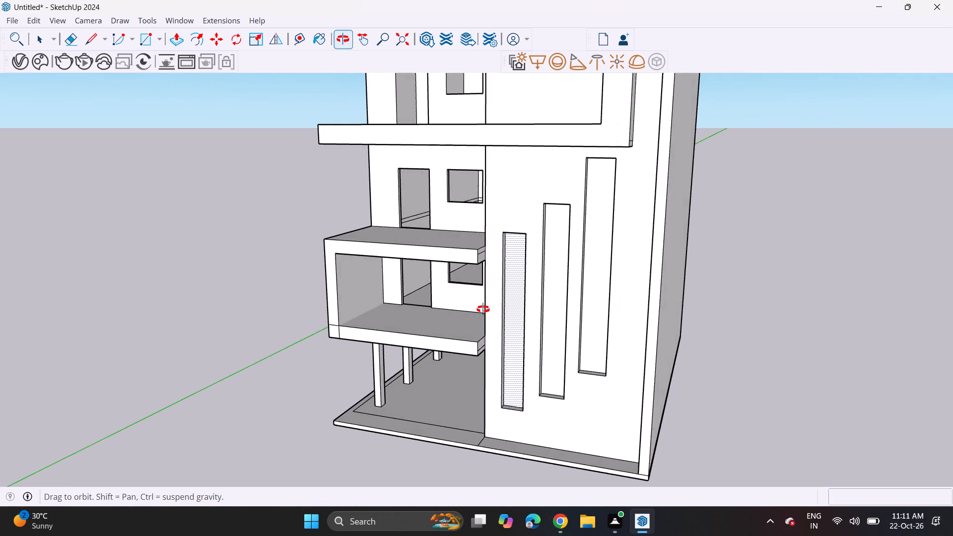
{"action": "middle_click_drag", "start_coordinate": [483, 309], "coordinate": [588, 266]}
{"action": "middle_click_drag", "start_coordinate": [406, 237], "coordinate": [389, 319]}
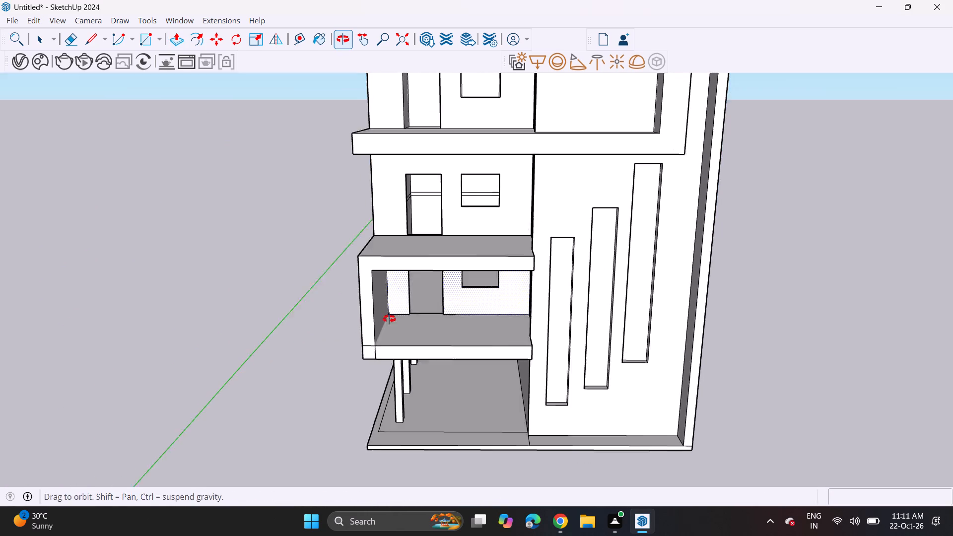
{"action": "middle_click_drag", "start_coordinate": [389, 319], "coordinate": [387, 325]}
{"action": "left_click", "coordinate": [139, 42]}
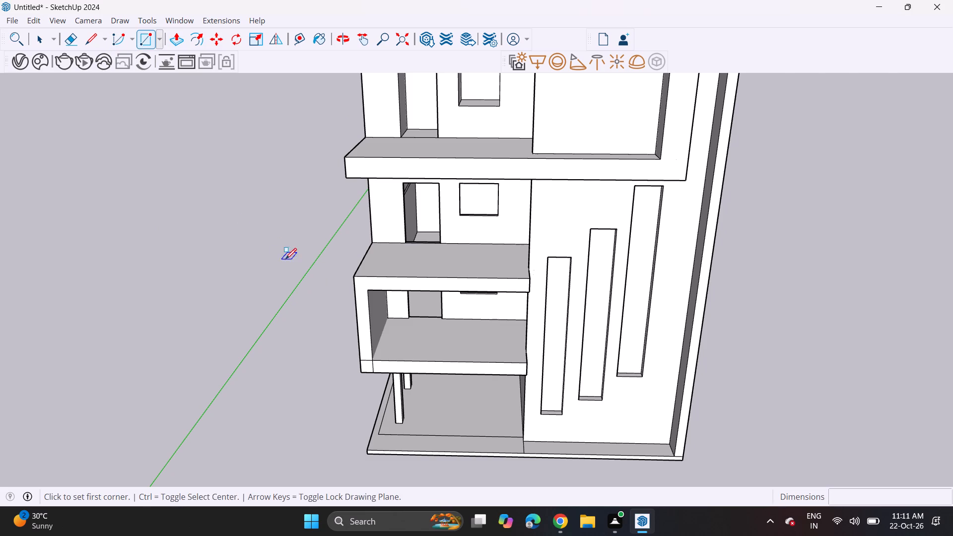
{"action": "scroll", "coordinate": [288, 259], "scroll_direction": "up", "scroll_amount": 2}
{"action": "middle_click_drag", "start_coordinate": [295, 272], "coordinate": [307, 333]}
{"action": "scroll", "coordinate": [396, 390], "scroll_direction": "up", "scroll_amount": 11}
{"action": "middle_click_drag", "start_coordinate": [405, 398], "coordinate": [301, 343]}
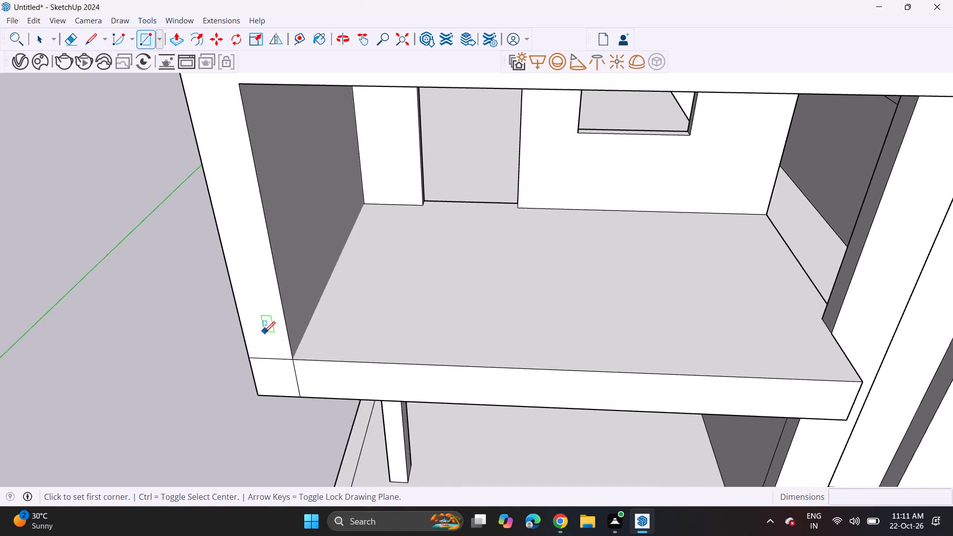
{"action": "middle_click_drag", "start_coordinate": [276, 358], "coordinate": [273, 417]}
{"action": "scroll", "coordinate": [315, 383], "scroll_direction": "up", "scroll_amount": 5}
{"action": "left_click", "coordinate": [294, 396]}
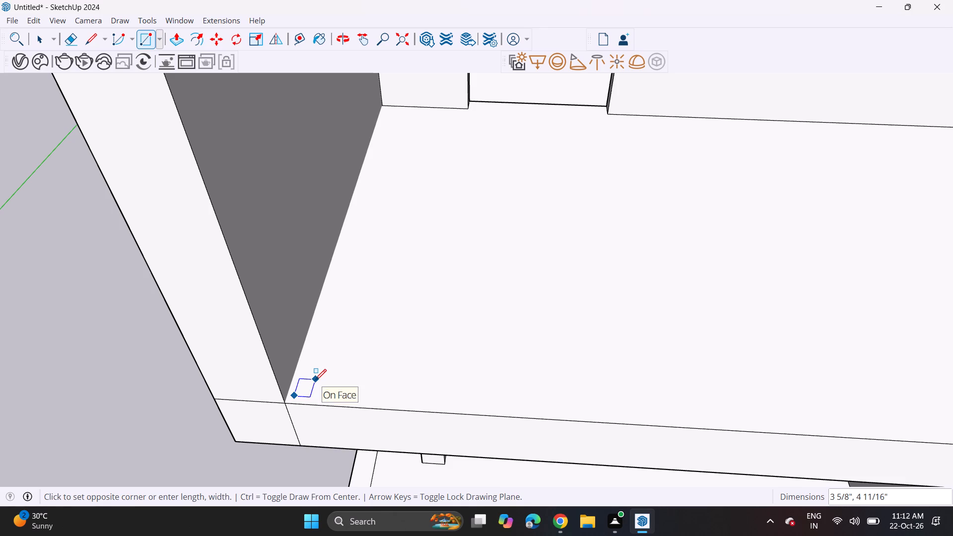
{"action": "left_click", "coordinate": [315, 380]}
Copy the small floor rectangle four times along the lowest balcony's front edge, spaced about 5 1/4" apart.
{"action": "key", "text": "space"}
{"action": "double_click", "coordinate": [302, 390]}
{"action": "key", "text": "m"}
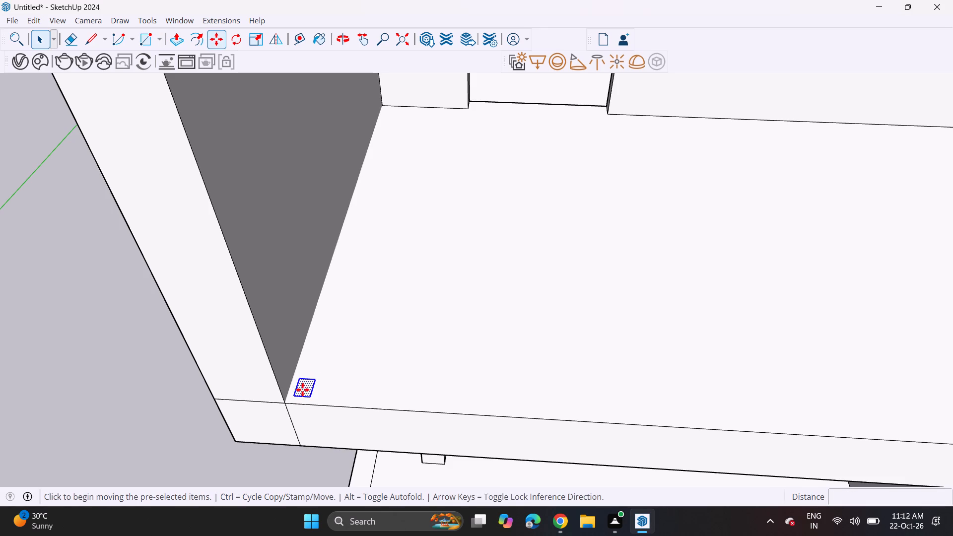
{"action": "left_click", "coordinate": [282, 401]}
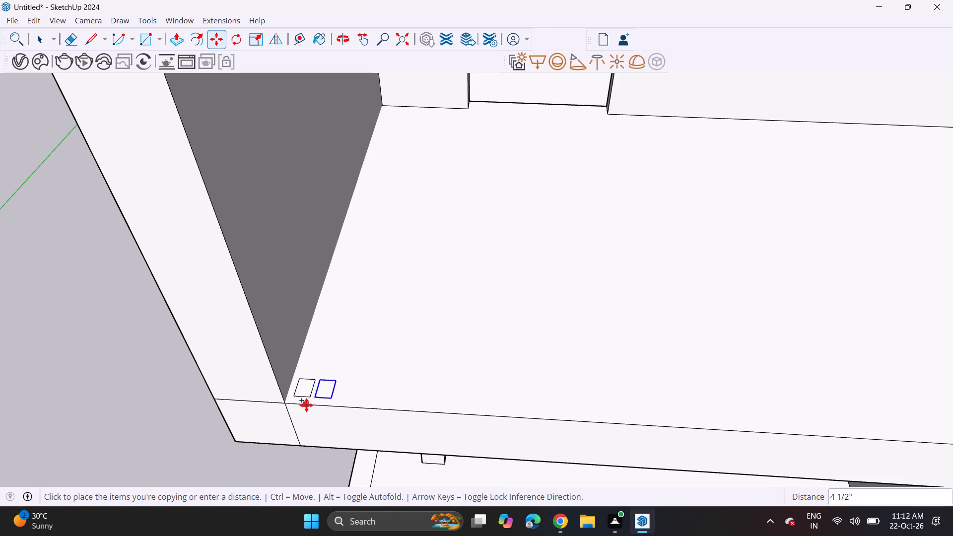
{"action": "left_click", "coordinate": [309, 406]}
{"action": "left_click", "coordinate": [312, 406]}
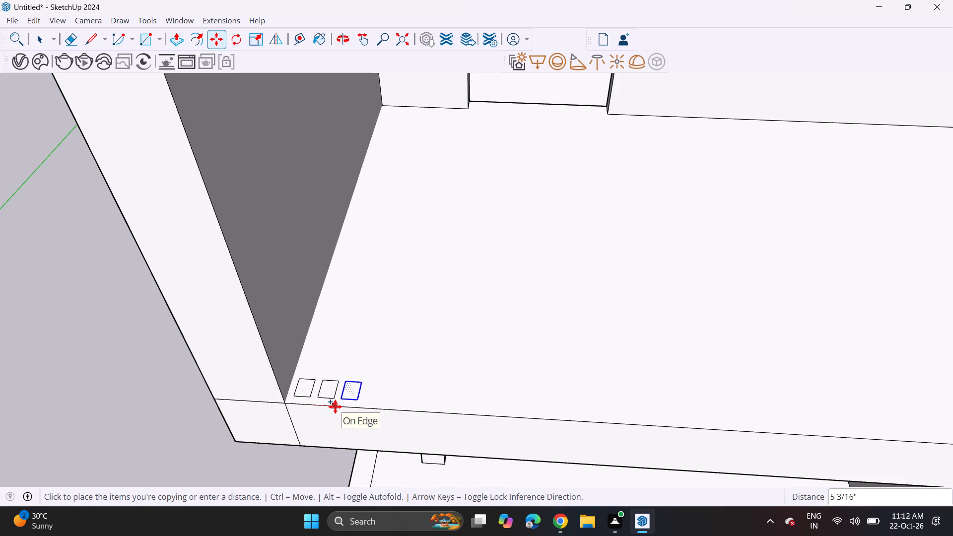
{"action": "left_click", "coordinate": [335, 406]}
{"action": "left_click", "coordinate": [335, 403]}
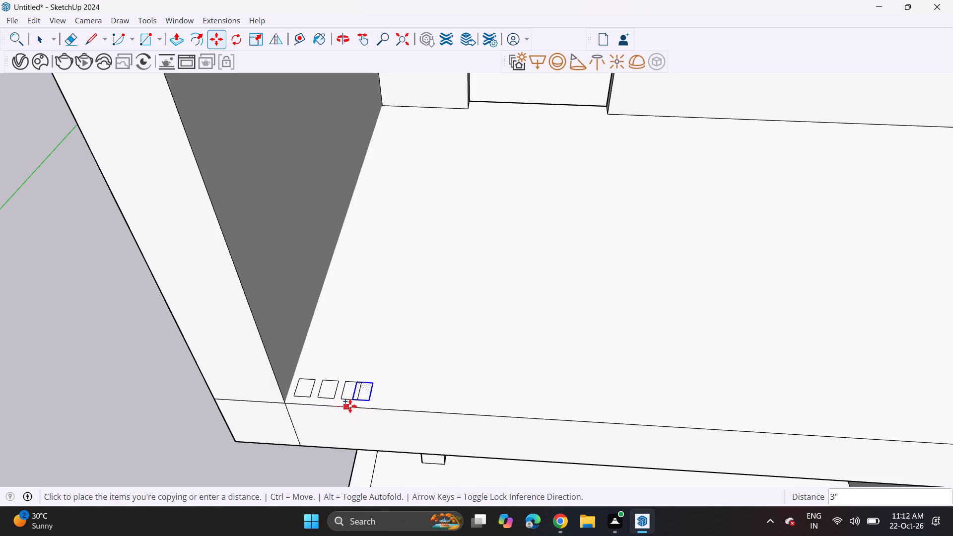
{"action": "left_click", "coordinate": [358, 408]}
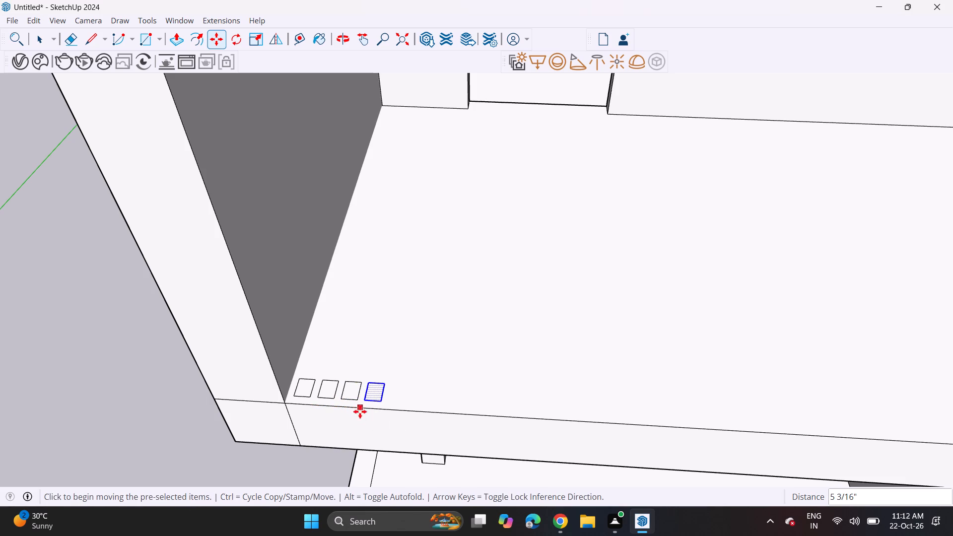
{"action": "left_click", "coordinate": [361, 406]}
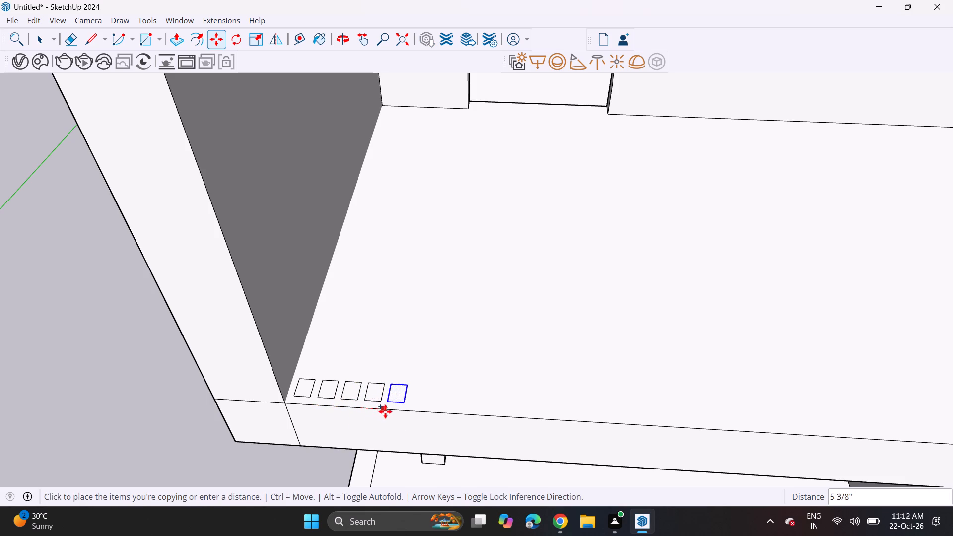
{"action": "left_click", "coordinate": [386, 411]}
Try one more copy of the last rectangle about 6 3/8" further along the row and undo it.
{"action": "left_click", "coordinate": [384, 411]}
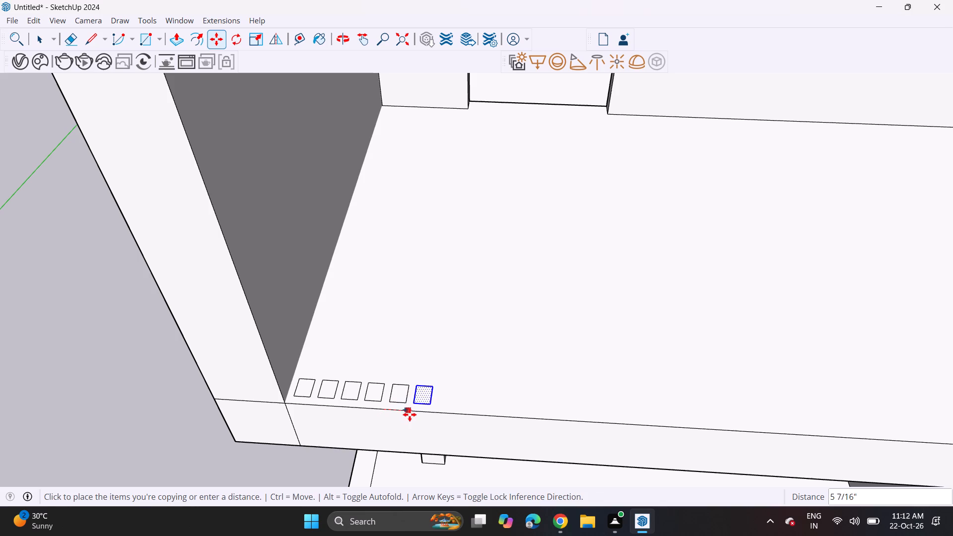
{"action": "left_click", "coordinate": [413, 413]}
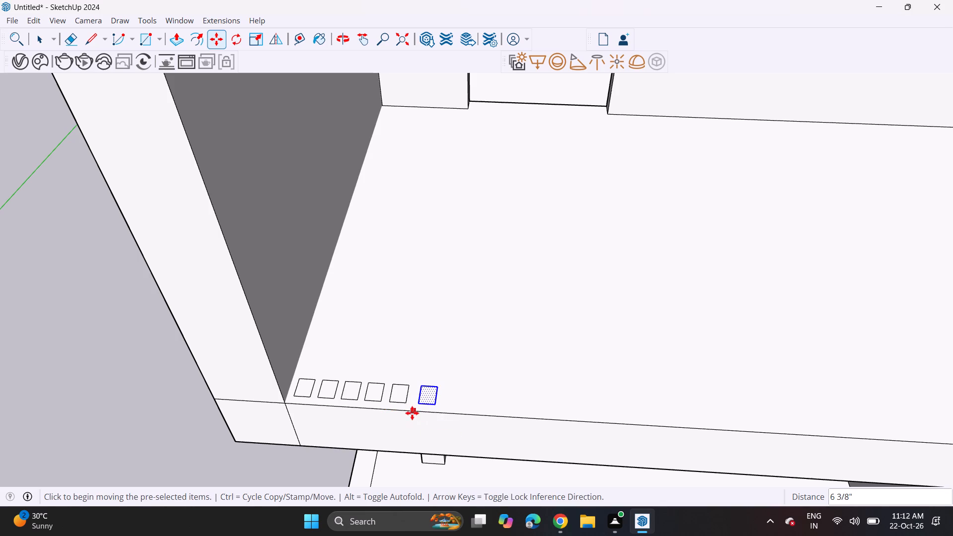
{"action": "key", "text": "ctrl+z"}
Copy the fifth rectangle five more times along the balcony's front edge at about 5 1/2" spacing.
{"action": "key", "text": "space"}
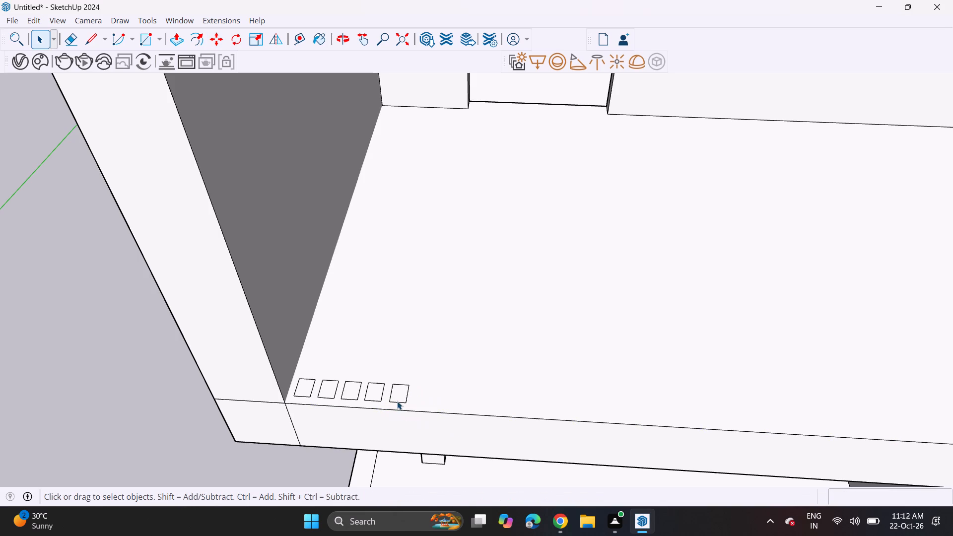
{"action": "left_click", "coordinate": [397, 401]}
{"action": "double_click", "coordinate": [395, 392]}
{"action": "key", "text": "m"}
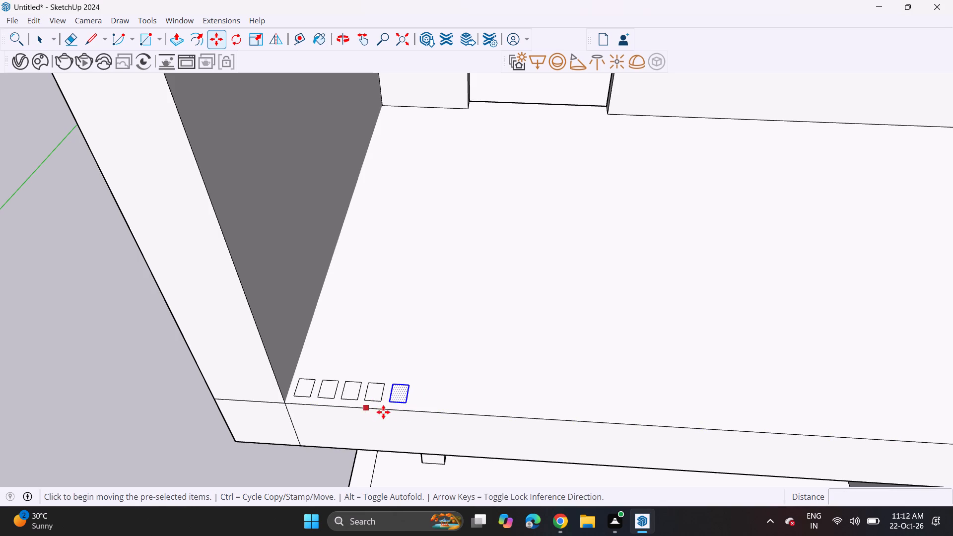
{"action": "left_click", "coordinate": [382, 399]}
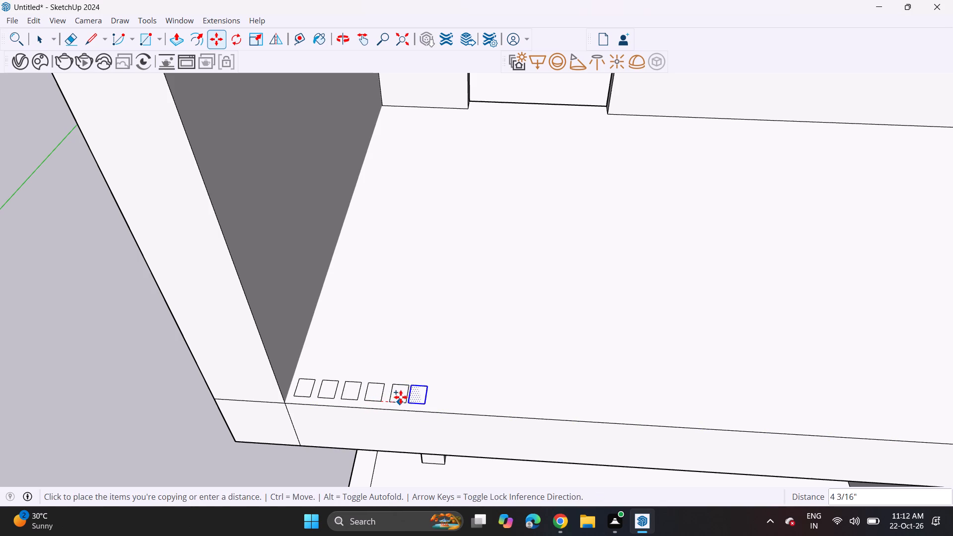
{"action": "left_click", "coordinate": [406, 399]}
{"action": "left_click", "coordinate": [407, 405]}
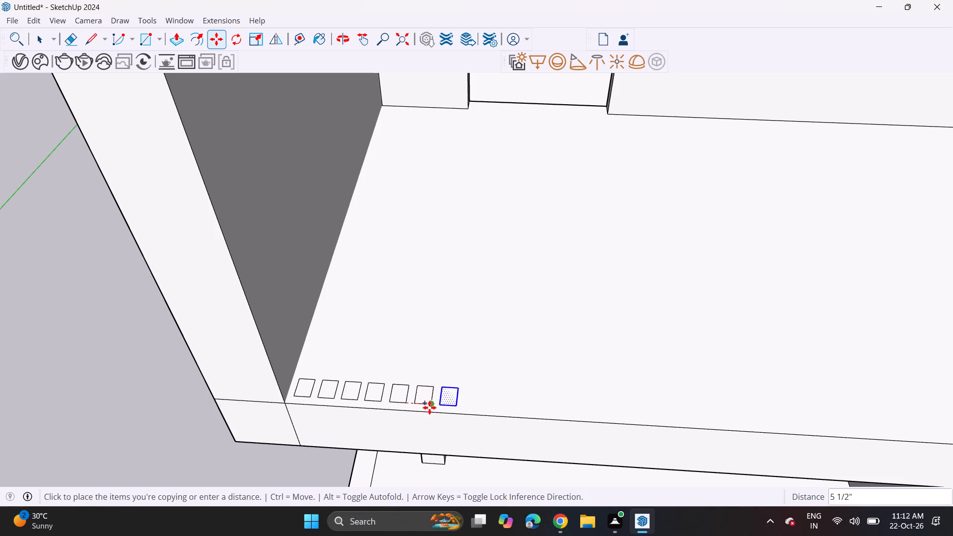
{"action": "left_click", "coordinate": [429, 407]}
{"action": "left_click", "coordinate": [432, 405]}
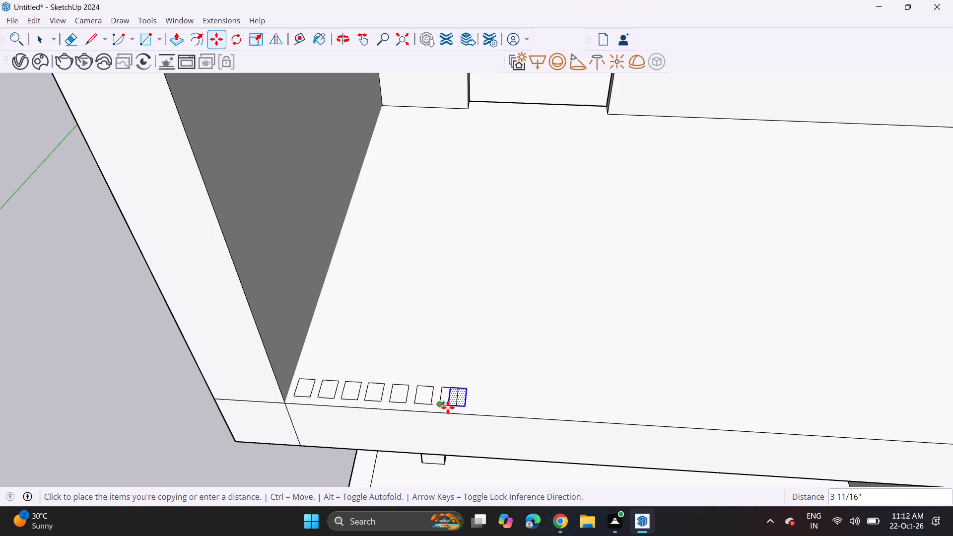
{"action": "left_click", "coordinate": [458, 407]}
{"action": "left_click", "coordinate": [458, 408], "text": "ctrl"}
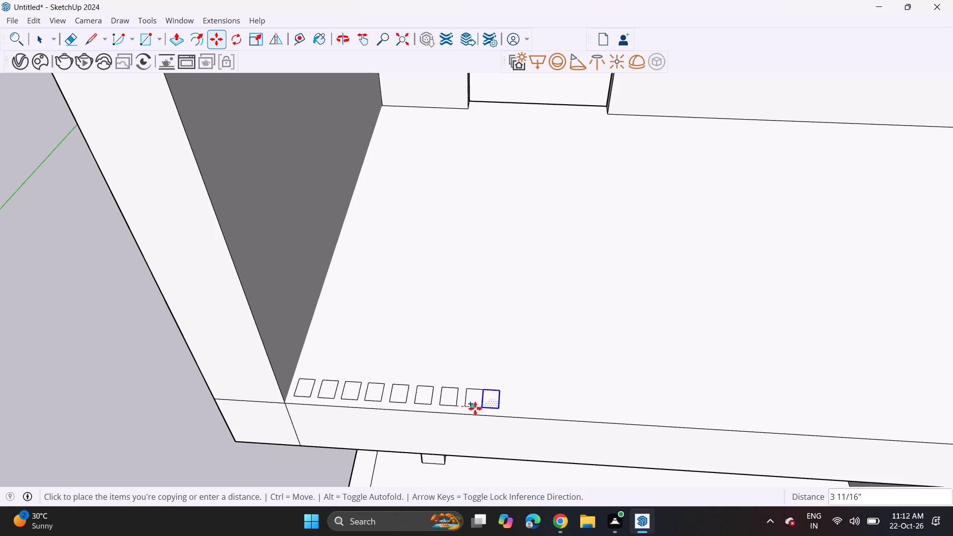
{"action": "left_click", "coordinate": [480, 408]}
{"action": "left_click", "coordinate": [481, 410], "text": "ctrl"}
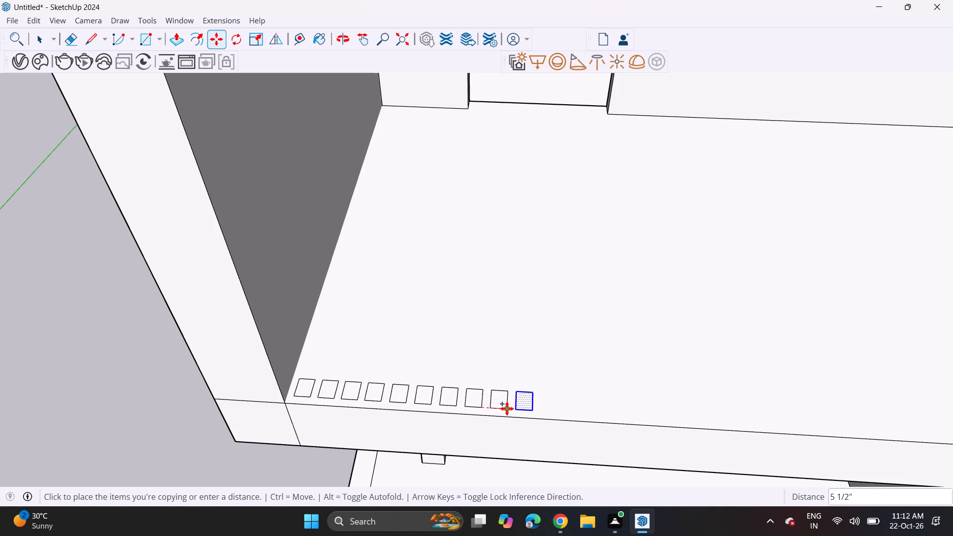
{"action": "left_click", "coordinate": [507, 408]}
Extrude the outermost rectangle of the row about 8' 3/4" up to the balcony frame's top beam as a slat.
{"action": "left_click", "coordinate": [170, 45]}
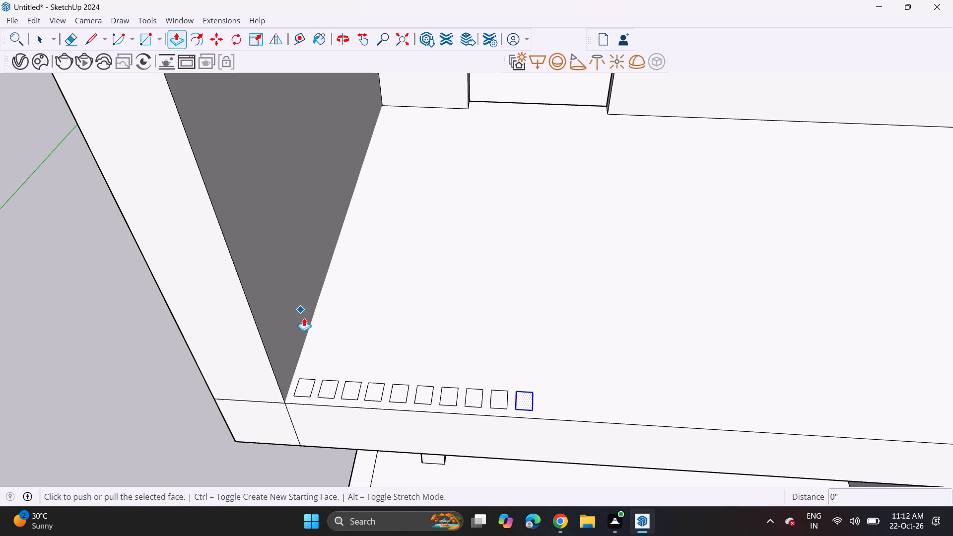
{"action": "scroll", "coordinate": [305, 323], "scroll_direction": "down", "scroll_amount": 9}
{"action": "key", "text": "Escape"}
{"action": "scroll", "coordinate": [308, 352], "scroll_direction": "up", "scroll_amount": 4}
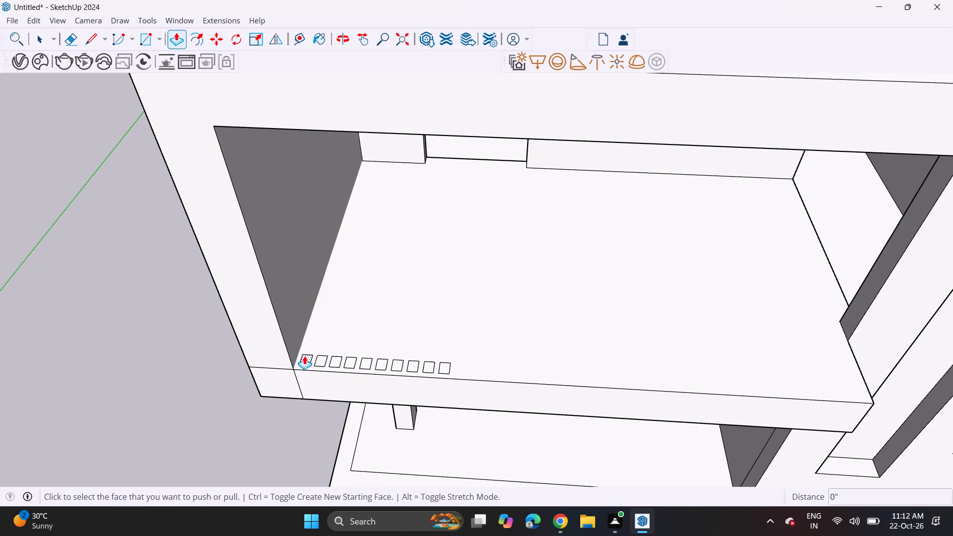
{"action": "left_click", "coordinate": [304, 356]}
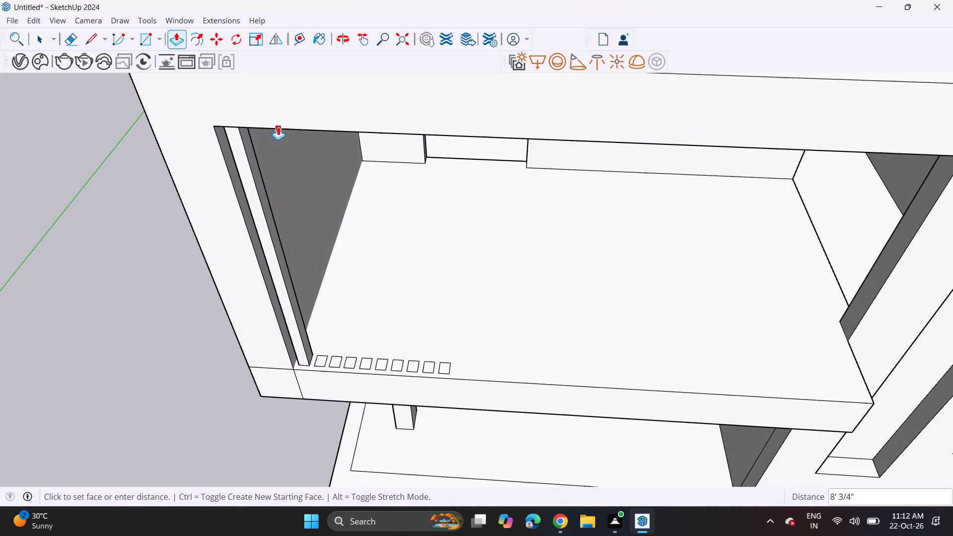
{"action": "left_click", "coordinate": [278, 127]}
Extrude the other nine rectangles in the row to the same height as the first slat.
{"action": "double_click", "coordinate": [322, 359]}
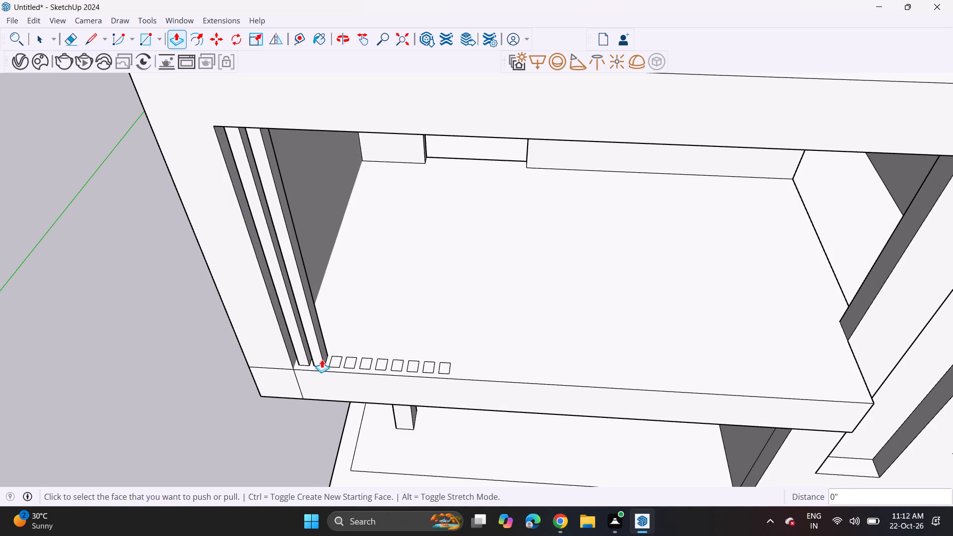
{"action": "double_click", "coordinate": [339, 358]}
{"action": "double_click", "coordinate": [348, 362]}
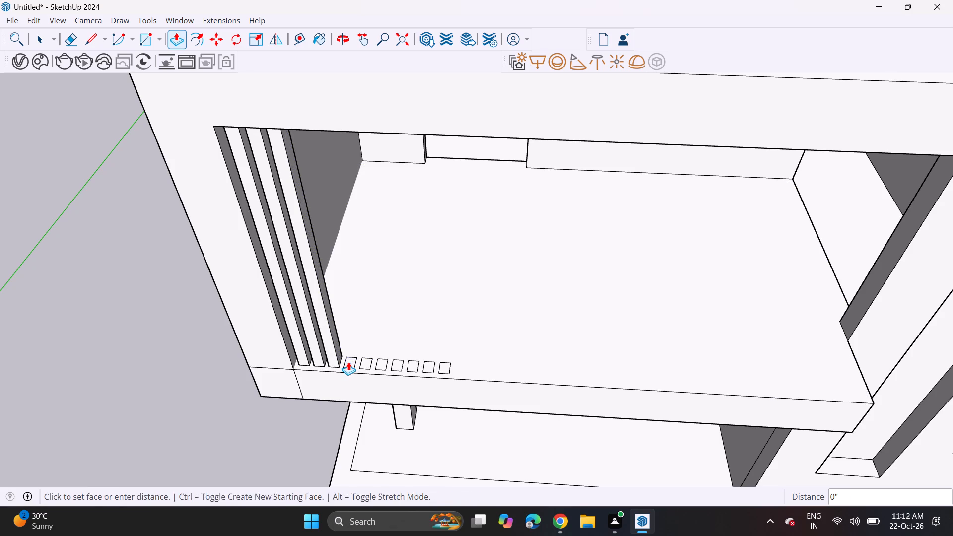
{"action": "double_click", "coordinate": [371, 361]}
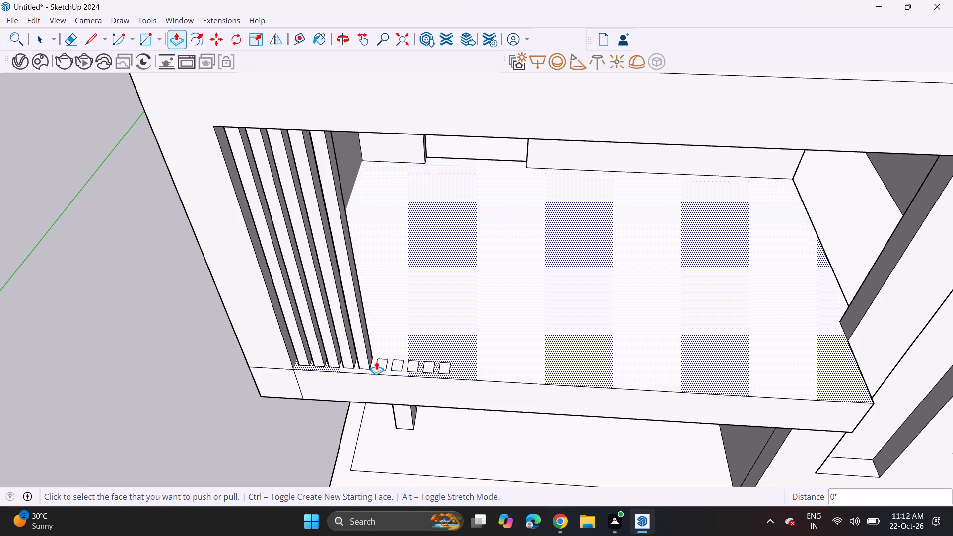
{"action": "double_click", "coordinate": [381, 365]}
{"action": "double_click", "coordinate": [395, 366]}
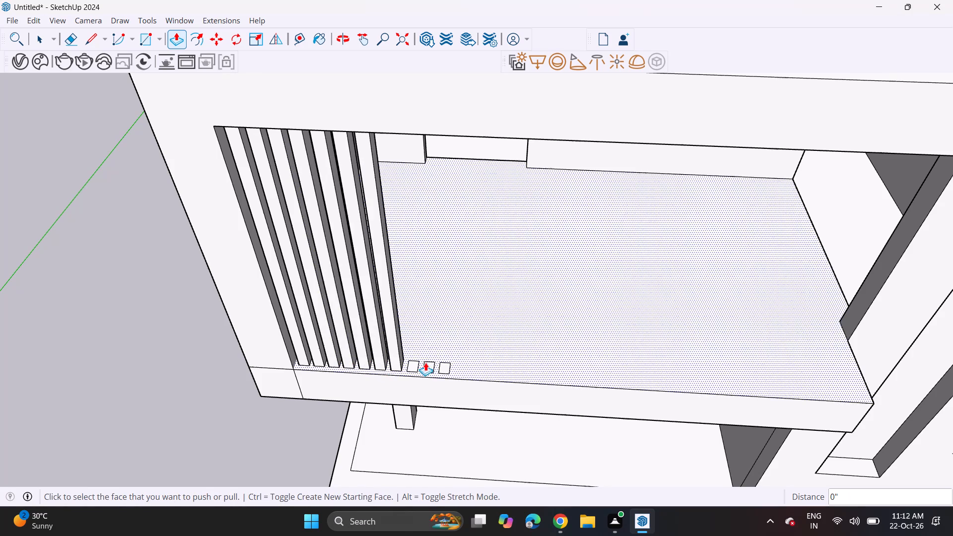
{"action": "double_click", "coordinate": [409, 363]}
{"action": "double_click", "coordinate": [427, 366]}
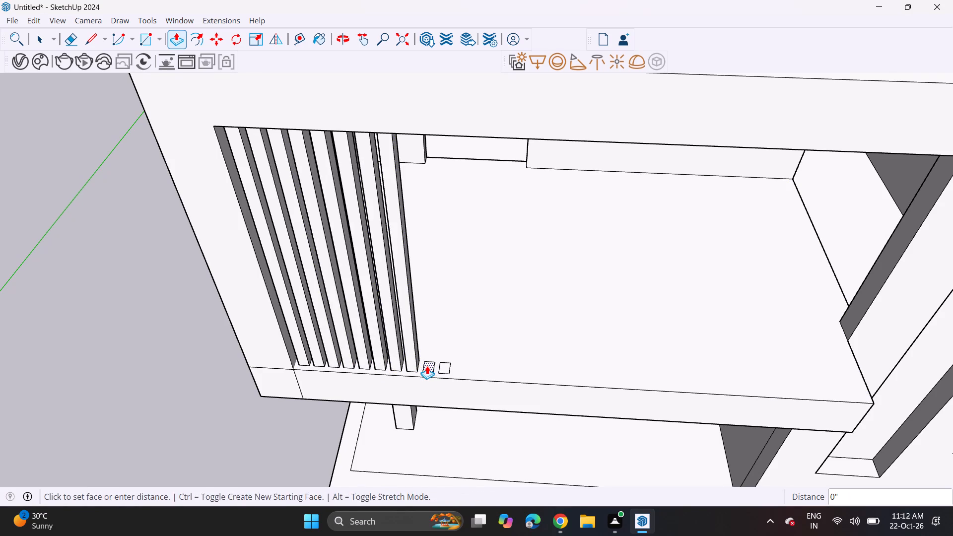
{"action": "double_click", "coordinate": [442, 366]}
Import the wooden door model "door (1)" from the Downloads folder.
{"action": "scroll", "coordinate": [429, 362], "scroll_direction": "down", "scroll_amount": 10}
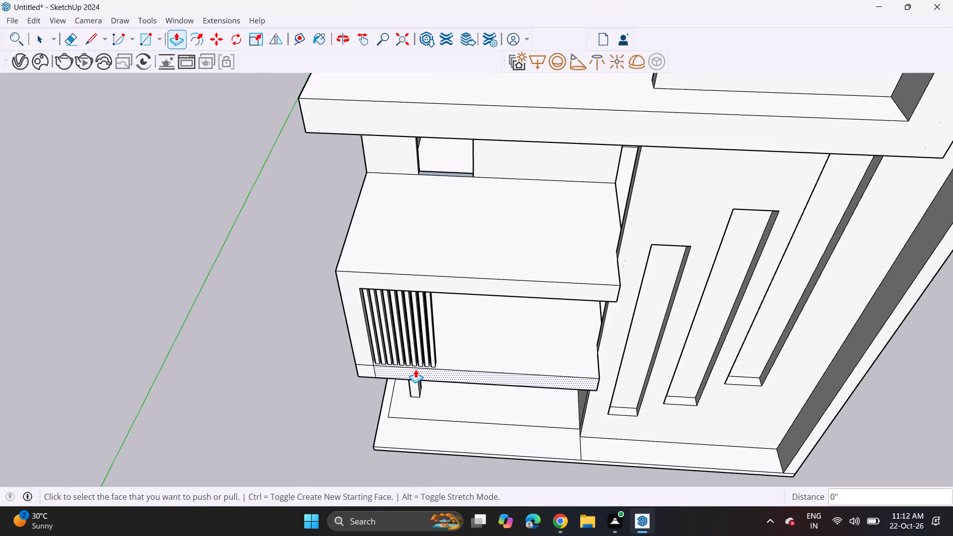
{"action": "middle_click_drag", "start_coordinate": [415, 369], "coordinate": [439, 187]}
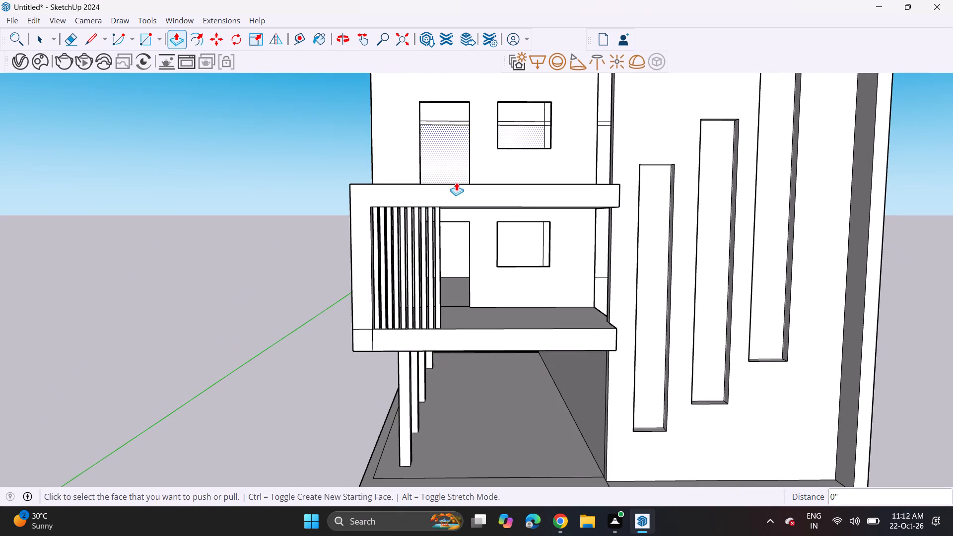
{"action": "middle_click_drag", "start_coordinate": [456, 182], "coordinate": [414, 228]}
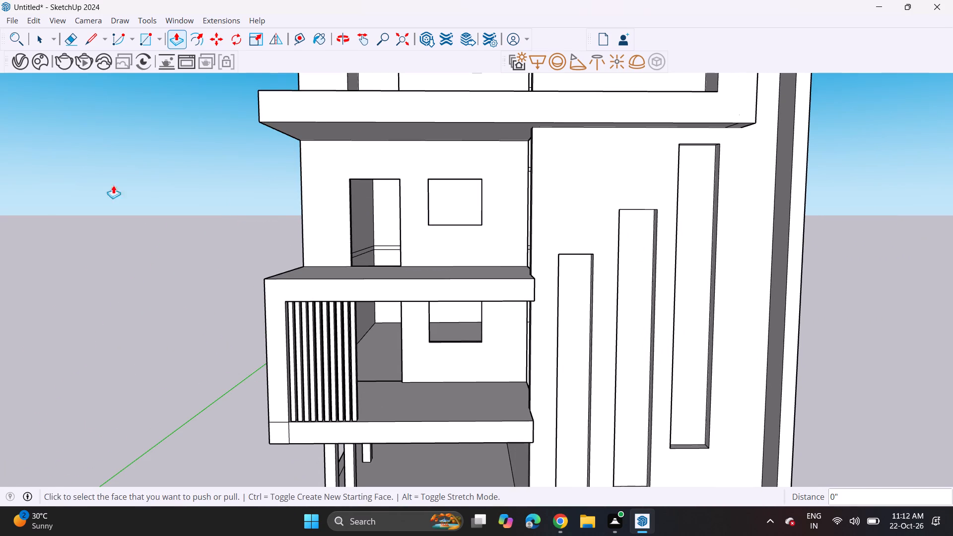
{"action": "left_click", "coordinate": [14, 18]}
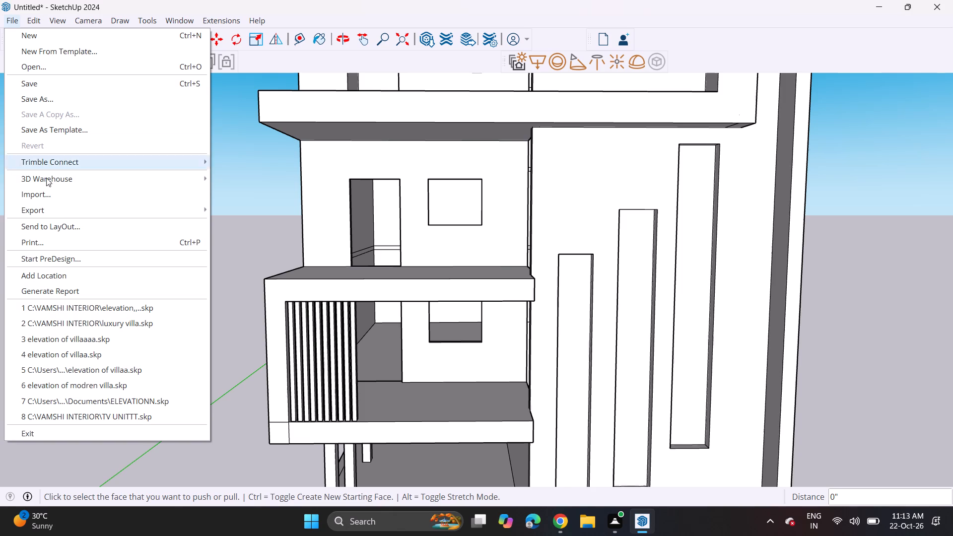
{"action": "left_click", "coordinate": [45, 192]}
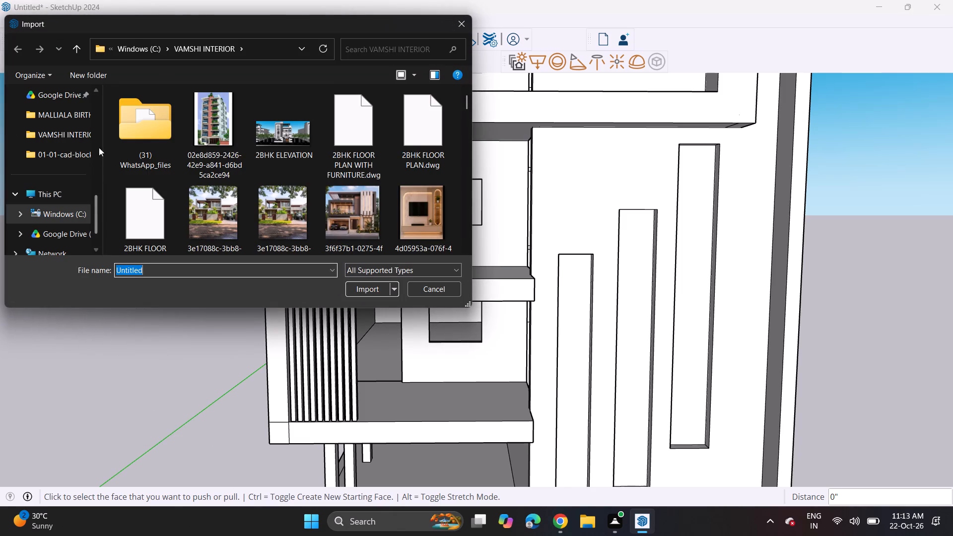
{"action": "scroll", "coordinate": [57, 153], "scroll_direction": "up", "scroll_amount": 5}
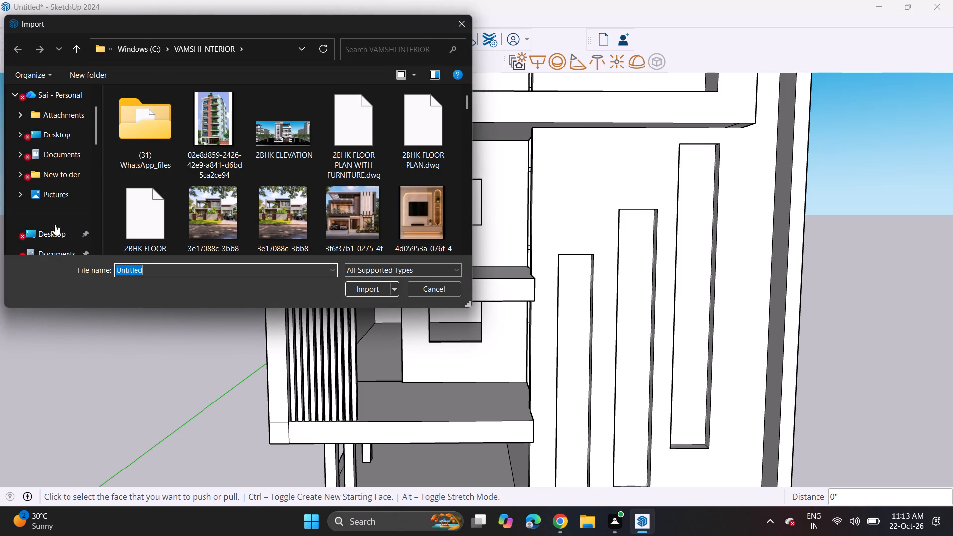
{"action": "scroll", "coordinate": [53, 243], "scroll_direction": "down", "scroll_amount": 2}
{"action": "left_click", "coordinate": [52, 158]}
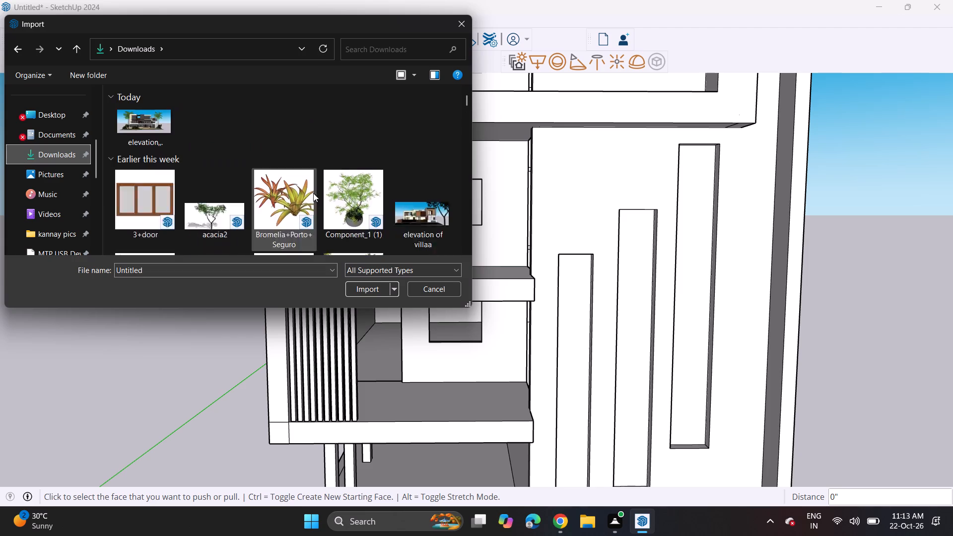
{"action": "scroll", "coordinate": [310, 185], "scroll_direction": "down", "scroll_amount": 20}
{"action": "scroll", "coordinate": [310, 185], "scroll_direction": "down", "scroll_amount": 1}
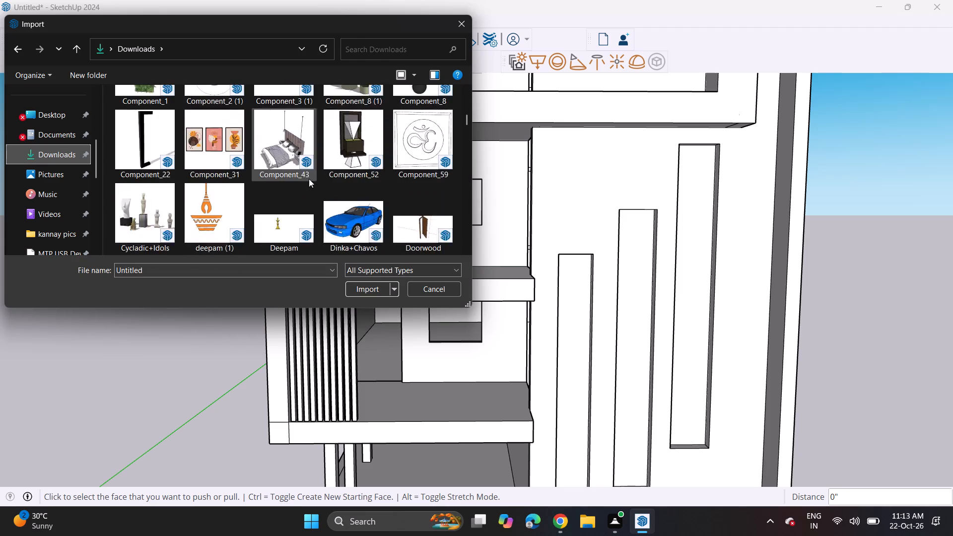
{"action": "scroll", "coordinate": [309, 179], "scroll_direction": "down", "scroll_amount": 13}
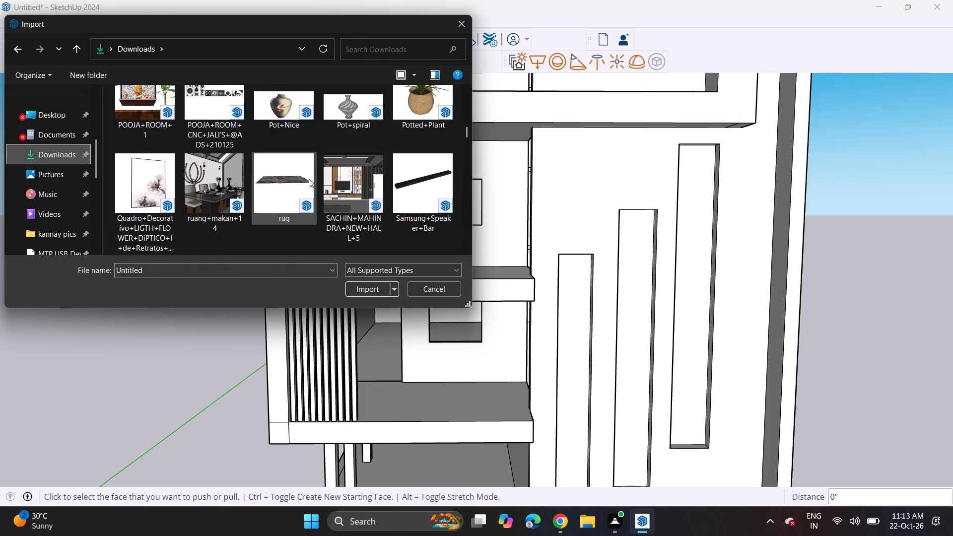
{"action": "scroll", "coordinate": [309, 179], "scroll_direction": "down", "scroll_amount": 9}
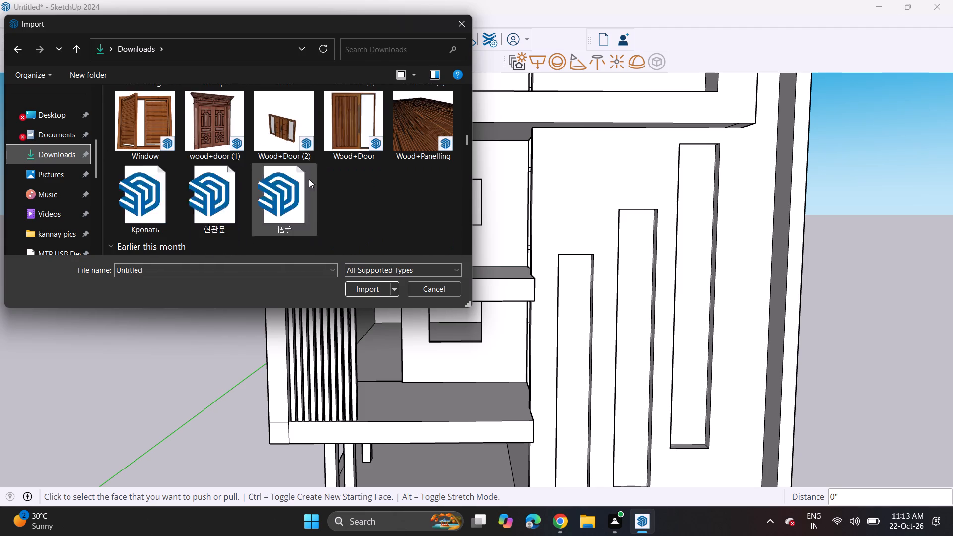
{"action": "scroll", "coordinate": [309, 179], "scroll_direction": "down", "scroll_amount": 8}
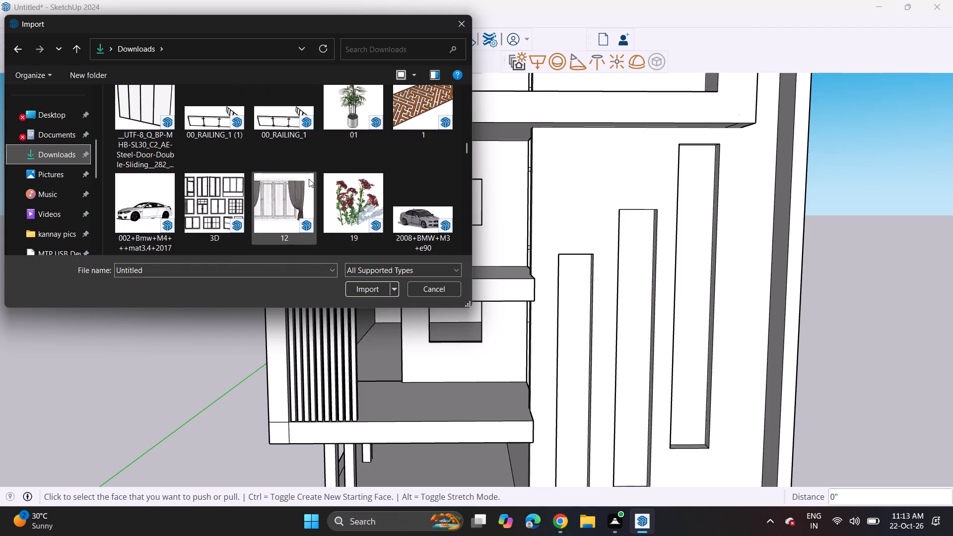
{"action": "scroll", "coordinate": [309, 179], "scroll_direction": "down", "scroll_amount": 8}
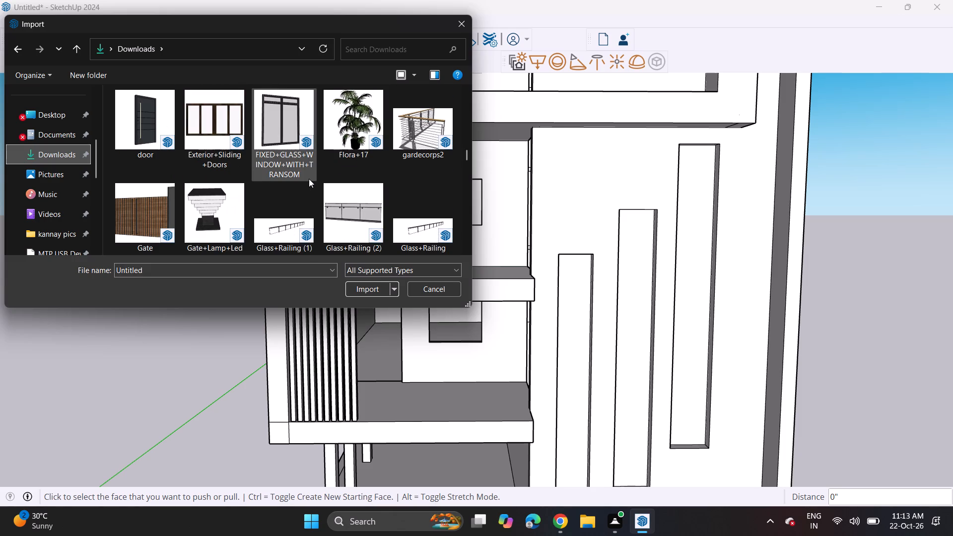
{"action": "scroll", "coordinate": [309, 179], "scroll_direction": "down", "scroll_amount": 8}
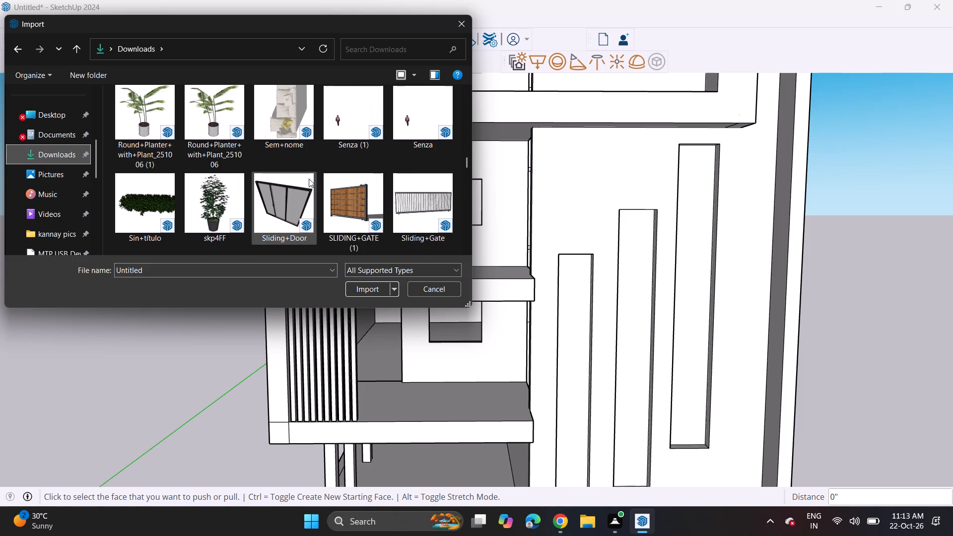
{"action": "scroll", "coordinate": [309, 179], "scroll_direction": "down", "scroll_amount": 6}
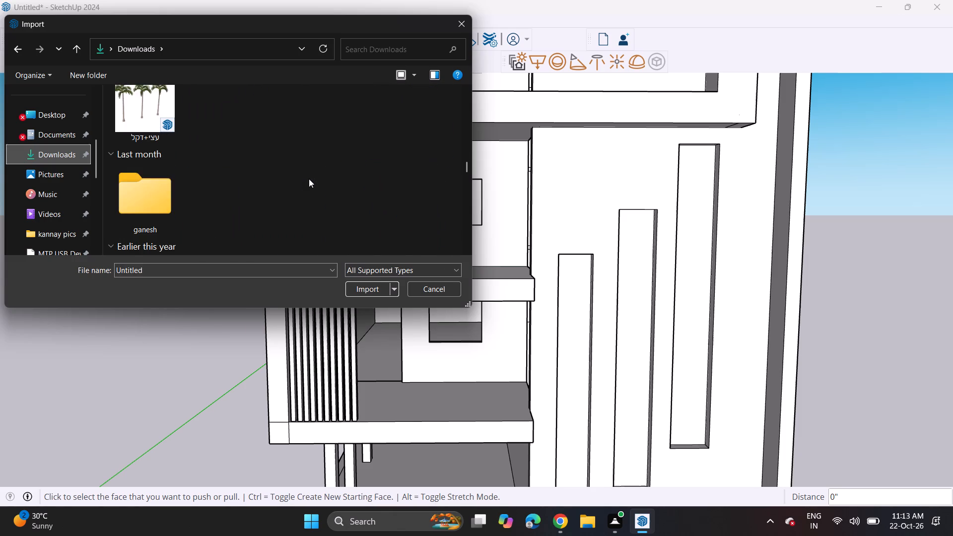
{"action": "scroll", "coordinate": [309, 179], "scroll_direction": "down", "scroll_amount": 3}
{"action": "scroll", "coordinate": [309, 179], "scroll_direction": "up", "scroll_amount": 9}
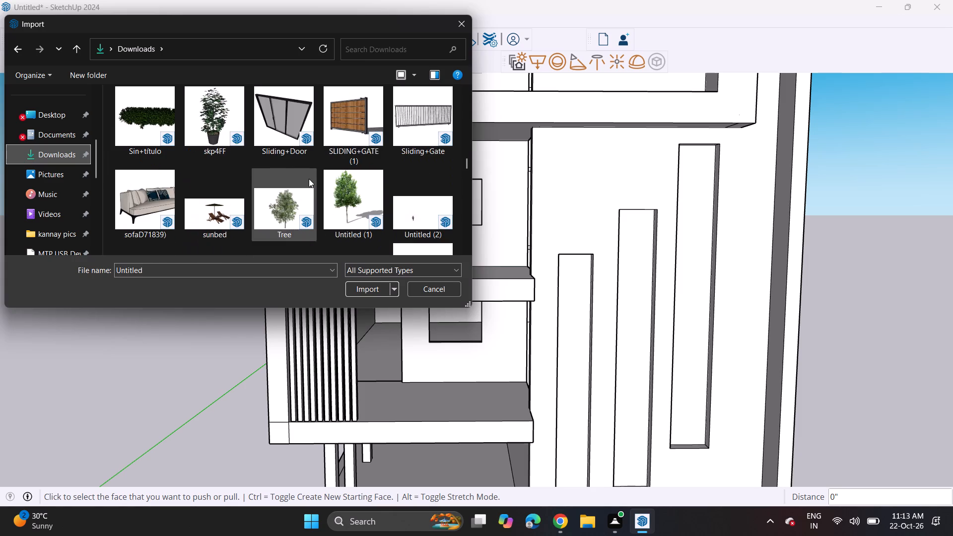
{"action": "scroll", "coordinate": [309, 179], "scroll_direction": "up", "scroll_amount": 7}
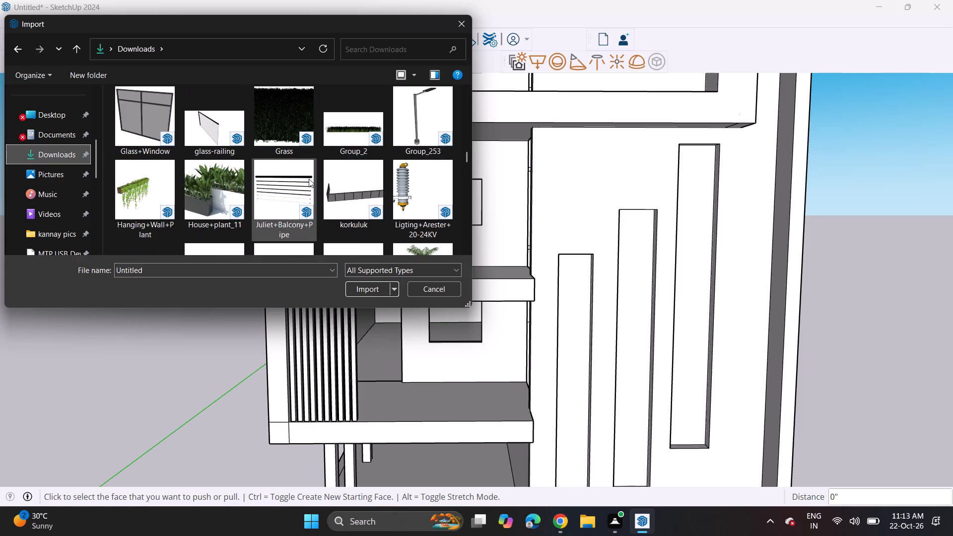
{"action": "scroll", "coordinate": [309, 179], "scroll_direction": "up", "scroll_amount": 3}
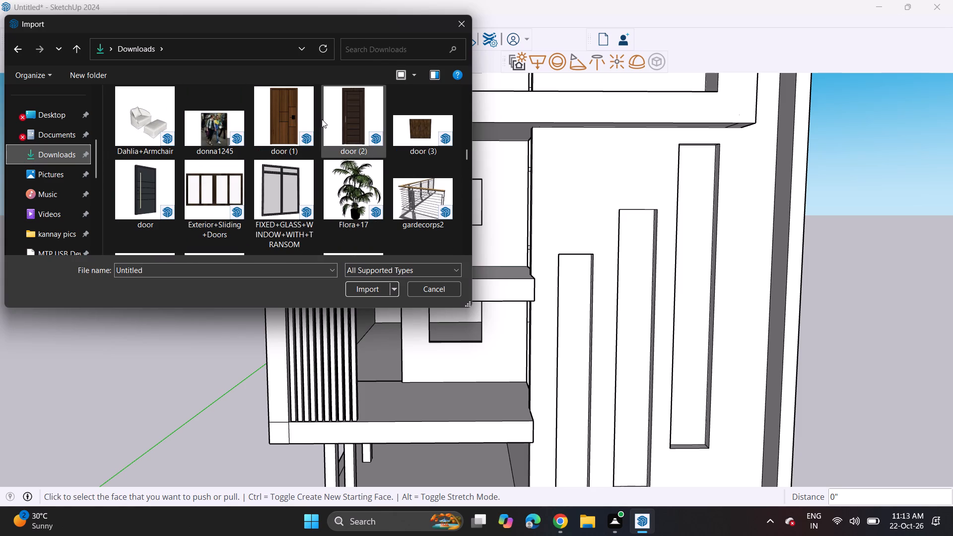
{"action": "left_click", "coordinate": [286, 120]}
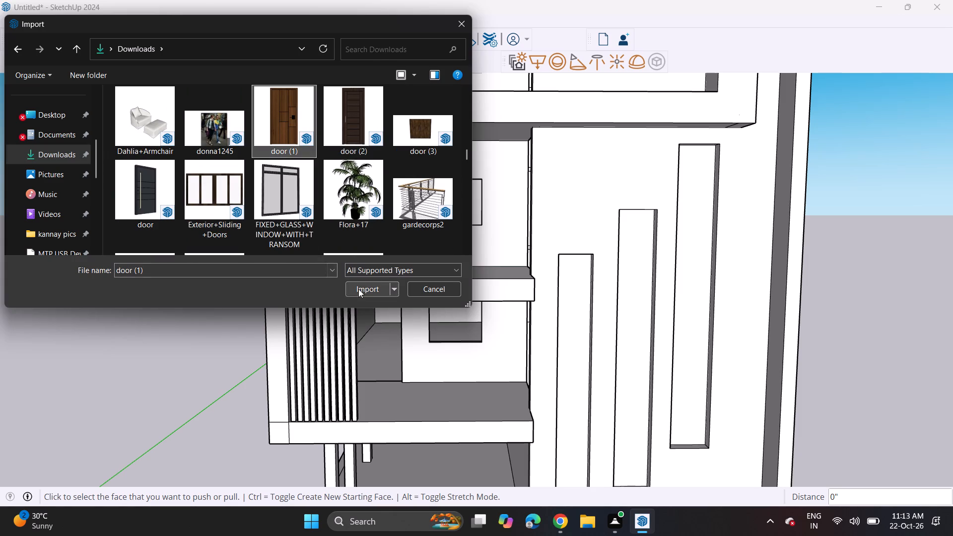
{"action": "left_click", "coordinate": [358, 289]}
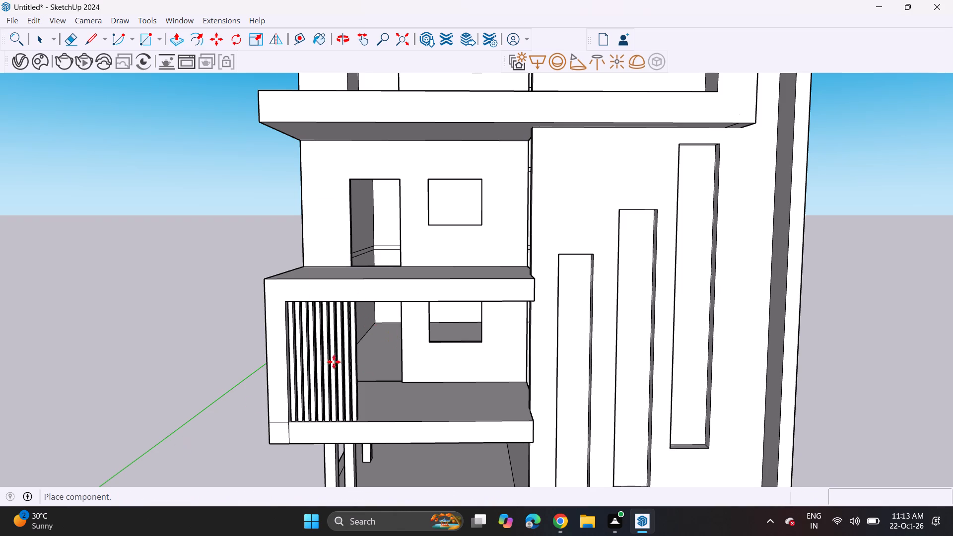
Place the imported door in the lower balcony's doorway, with its base corner at the opening's bottom corner beside the slat screen.
{"action": "middle_click_drag", "start_coordinate": [390, 357], "coordinate": [340, 341]}
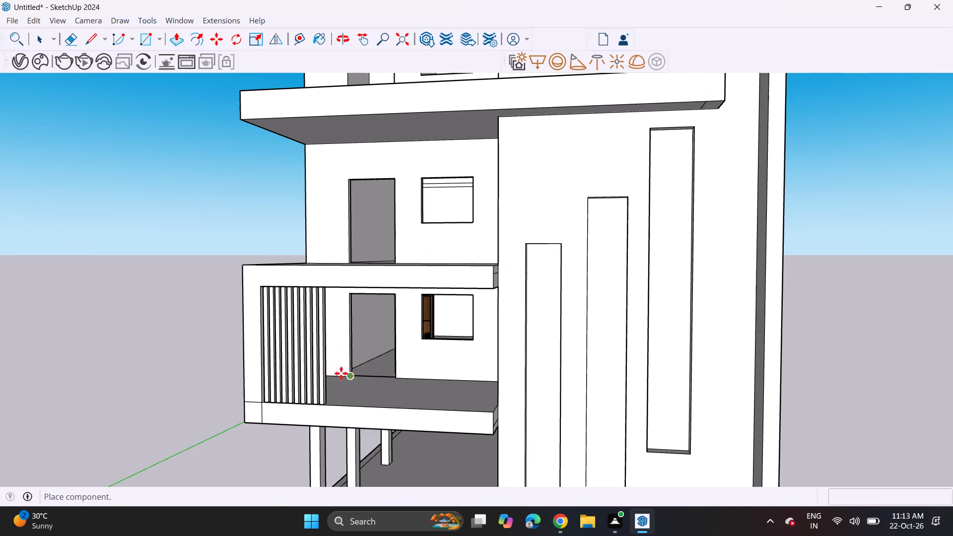
{"action": "left_click", "coordinate": [305, 379]}
{"action": "left_click", "coordinate": [360, 378]}
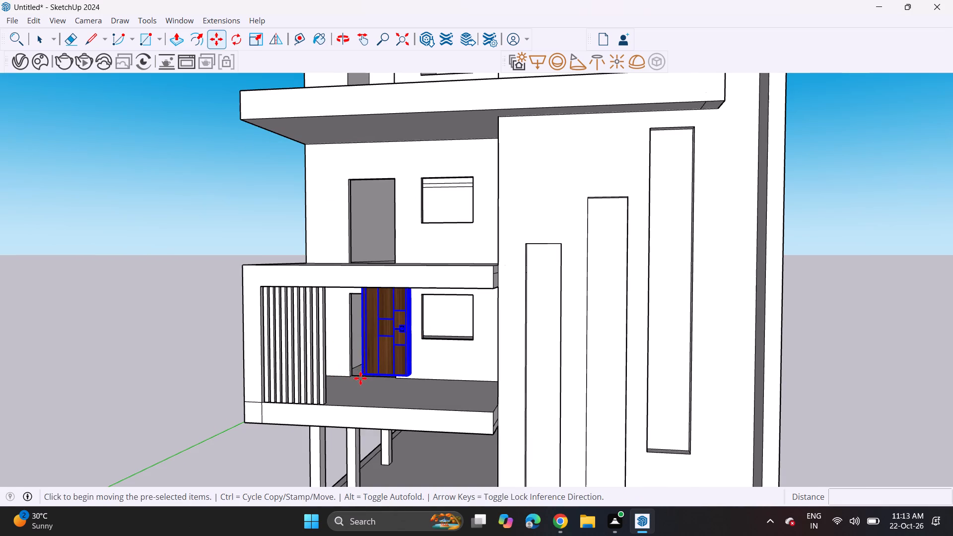
{"action": "left_click", "coordinate": [346, 376]}
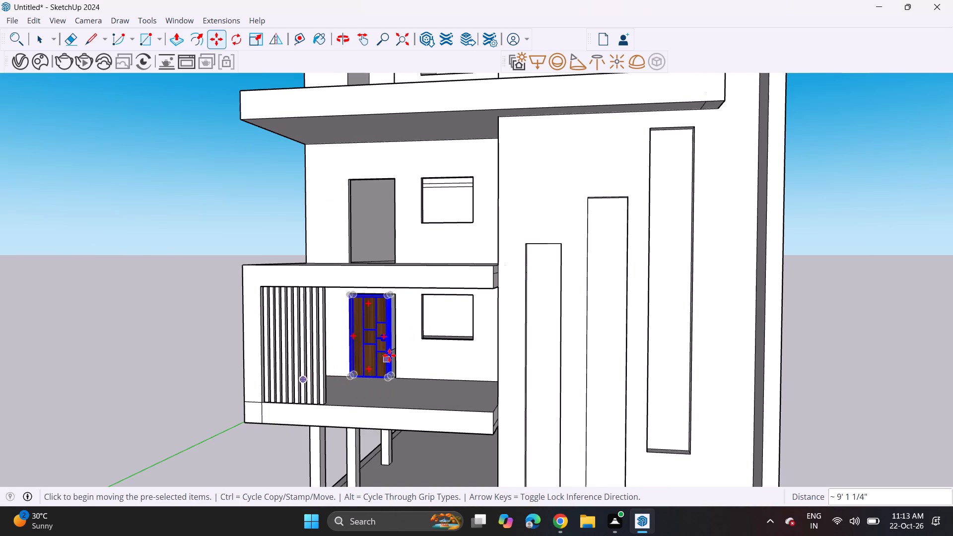
Scale the door's height by about 1.02 so its top meets the head of the doorway.
{"action": "scroll", "coordinate": [389, 350], "scroll_direction": "up", "scroll_amount": 4}
{"action": "scroll", "coordinate": [387, 307], "scroll_direction": "up", "scroll_amount": 9}
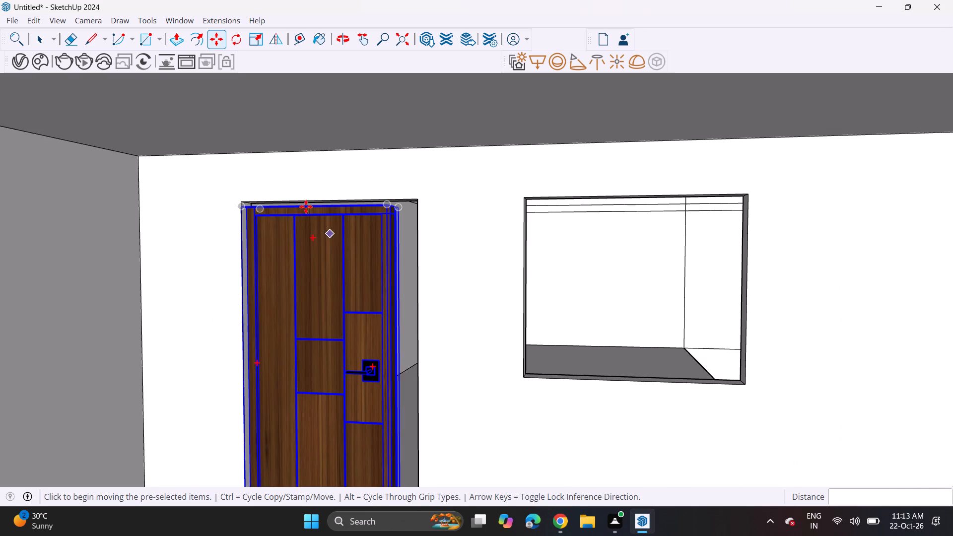
{"action": "left_click", "coordinate": [259, 44]}
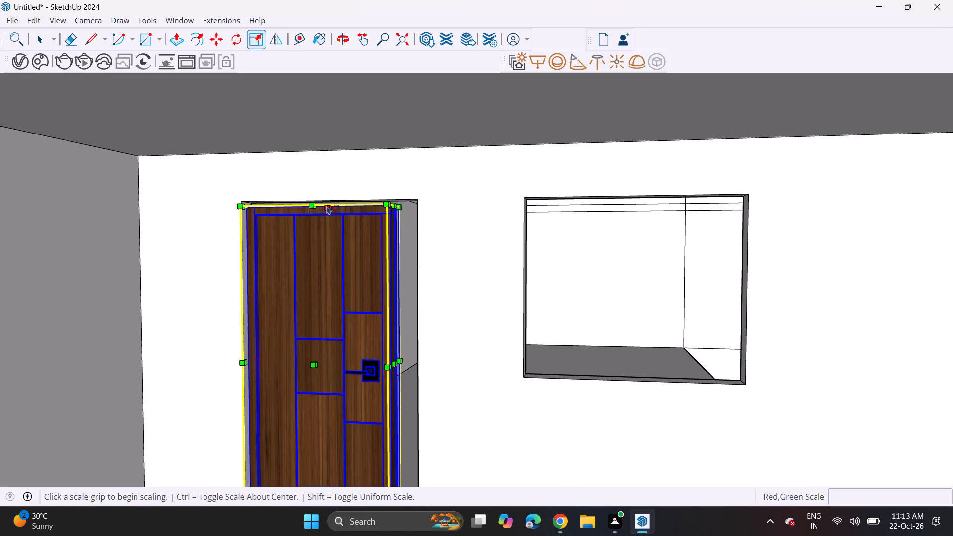
{"action": "scroll", "coordinate": [326, 205], "scroll_direction": "up", "scroll_amount": 4}
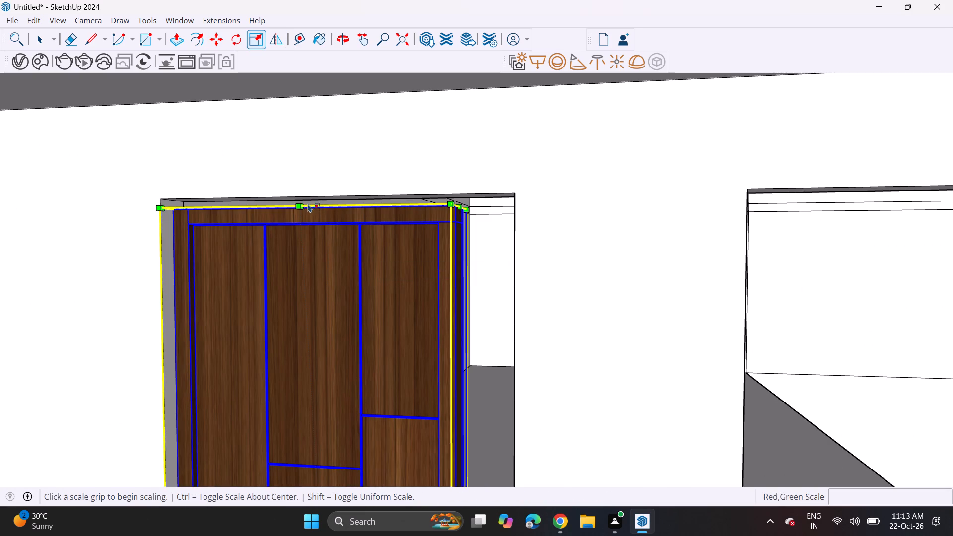
{"action": "middle_click_drag", "start_coordinate": [308, 204], "coordinate": [260, 196]}
{"action": "scroll", "coordinate": [219, 189], "scroll_direction": "up", "scroll_amount": 3}
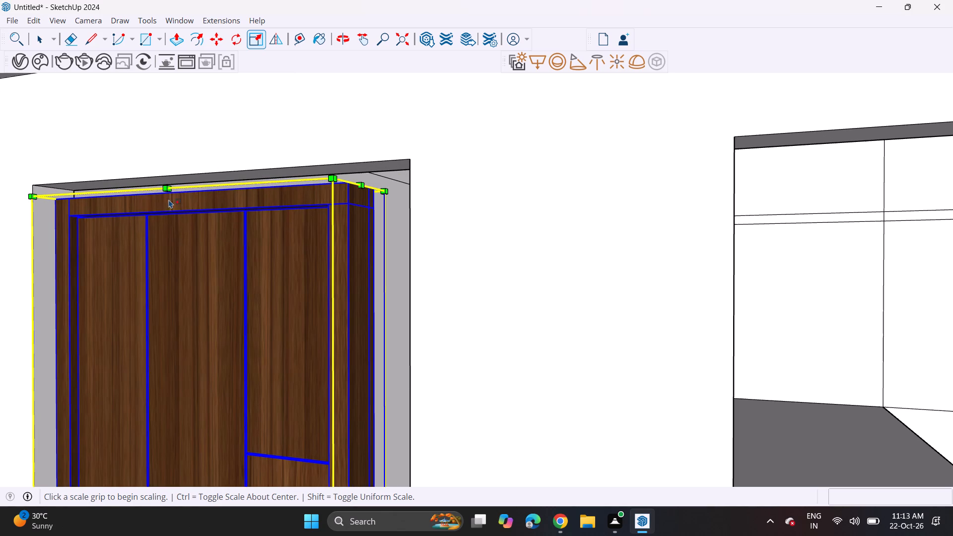
{"action": "middle_click_drag", "start_coordinate": [186, 204], "coordinate": [199, 263]}
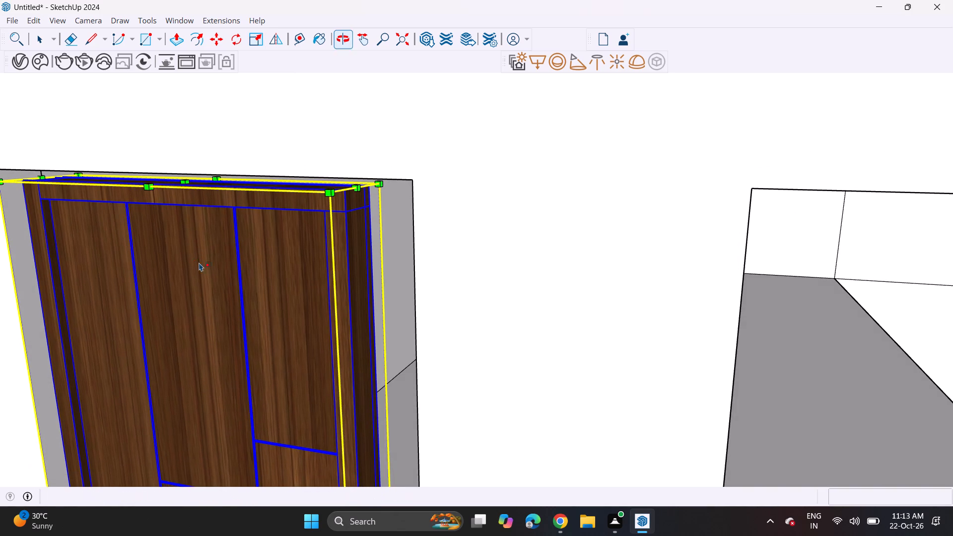
{"action": "left_click", "coordinate": [189, 185]}
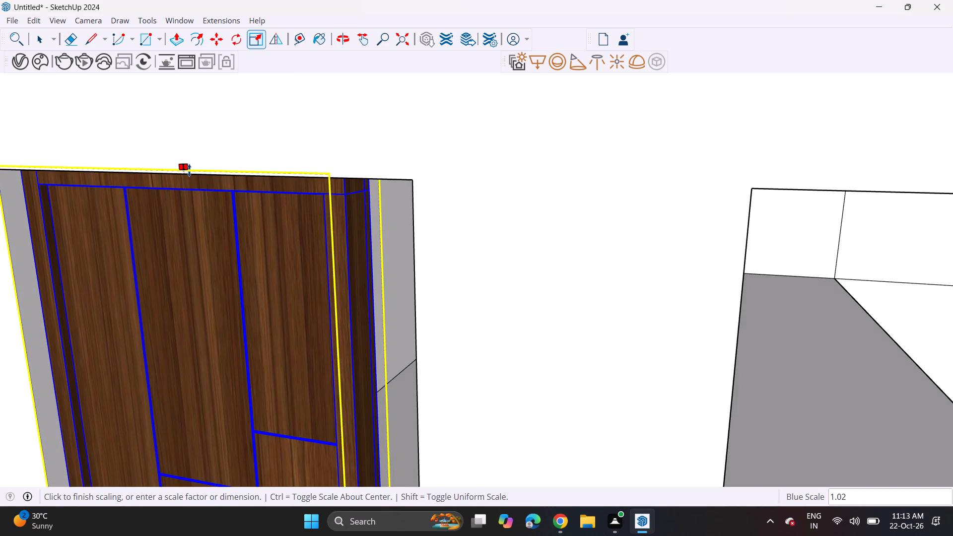
{"action": "left_click", "coordinate": [196, 173]}
Scale the door's width by about 1.17 toward the handle-side jamb and by about 1.01 toward the opposite jamb.
{"action": "scroll", "coordinate": [268, 247], "scroll_direction": "down", "scroll_amount": 4}
{"action": "middle_click_drag", "start_coordinate": [268, 281], "coordinate": [302, 70], "text": "shift"}
{"action": "left_click", "coordinate": [375, 275]}
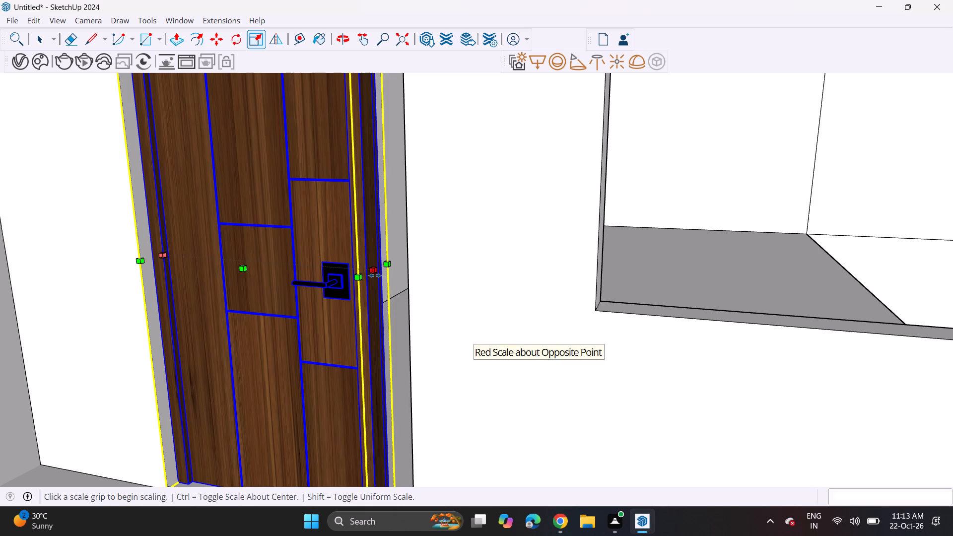
{"action": "left_click", "coordinate": [412, 302]}
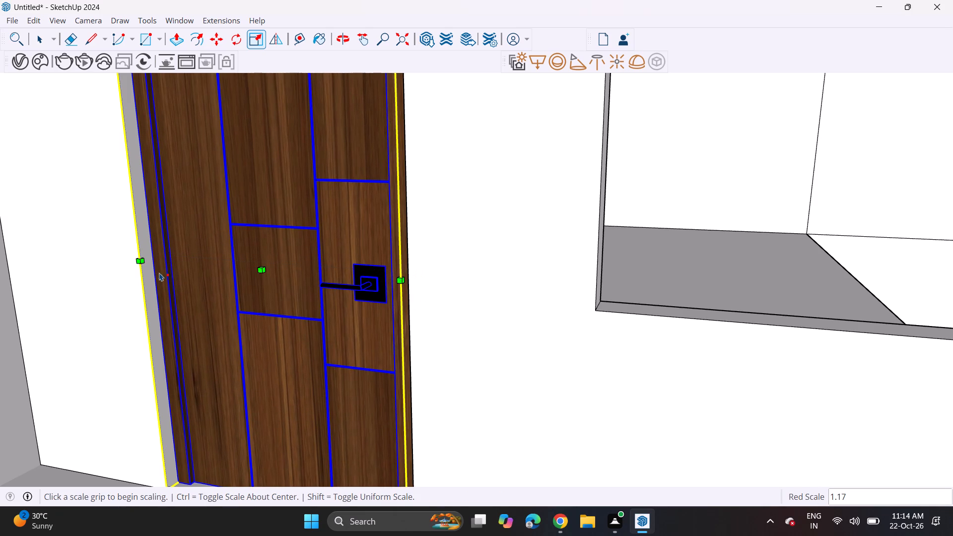
{"action": "left_click", "coordinate": [159, 257]}
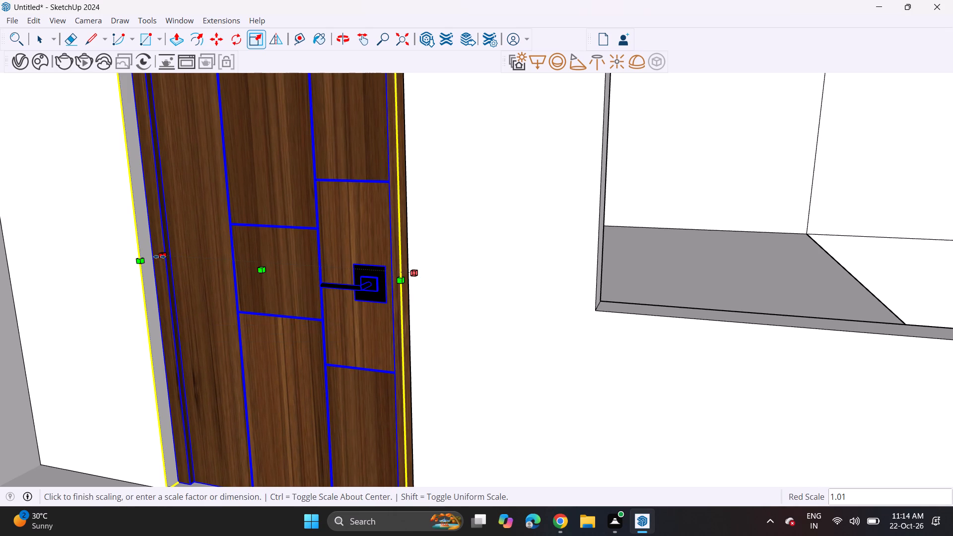
{"action": "left_click", "coordinate": [156, 256]}
Fine-tune the door's width on the handle side so it ends exactly on the doorway's edge.
{"action": "scroll", "coordinate": [156, 256], "scroll_direction": "down", "scroll_amount": 4}
{"action": "middle_click_drag", "start_coordinate": [171, 283], "coordinate": [184, 188], "text": "shift"}
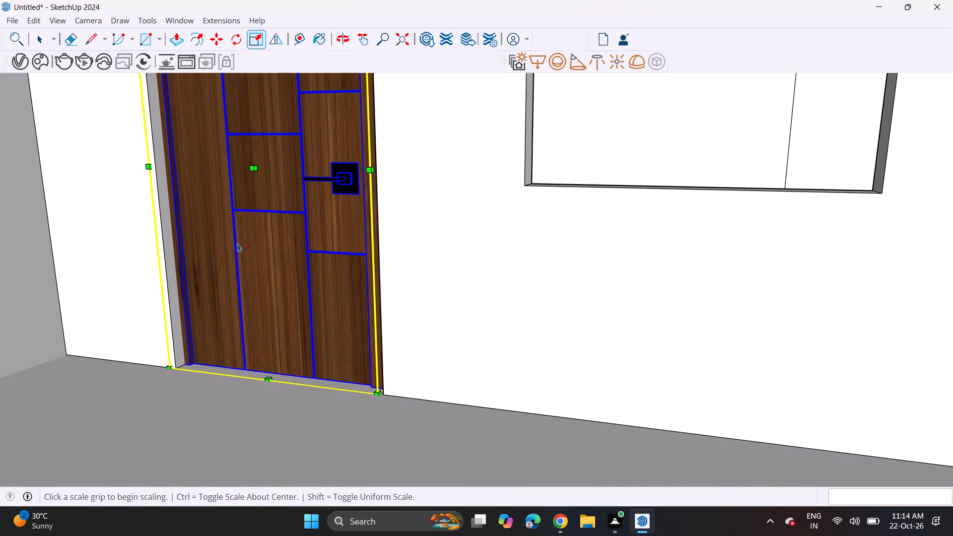
{"action": "middle_click_drag", "start_coordinate": [244, 273], "coordinate": [300, 230]}
{"action": "scroll", "coordinate": [300, 230], "scroll_direction": "down", "scroll_amount": 3}
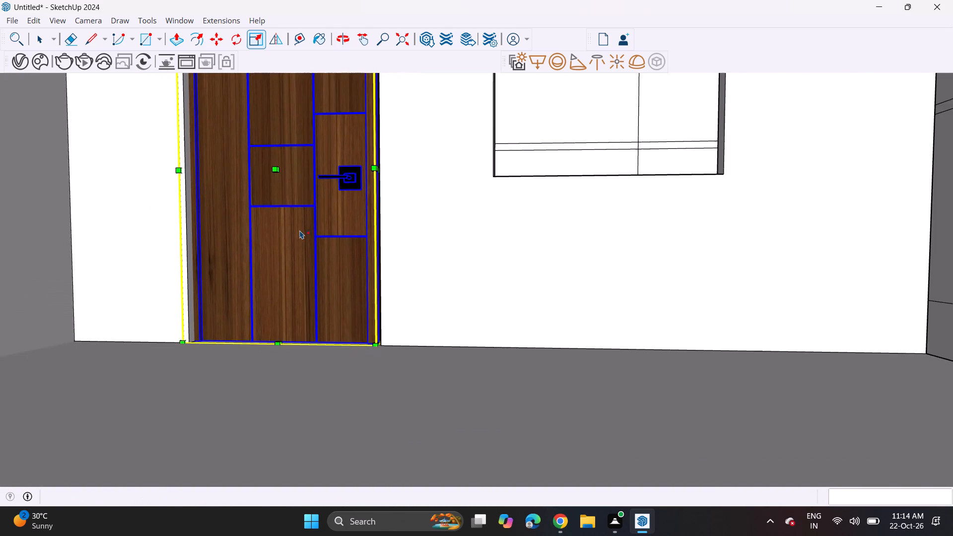
{"action": "middle_click_drag", "start_coordinate": [300, 231], "coordinate": [300, 269]}
{"action": "scroll", "coordinate": [369, 183], "scroll_direction": "up", "scroll_amount": 7}
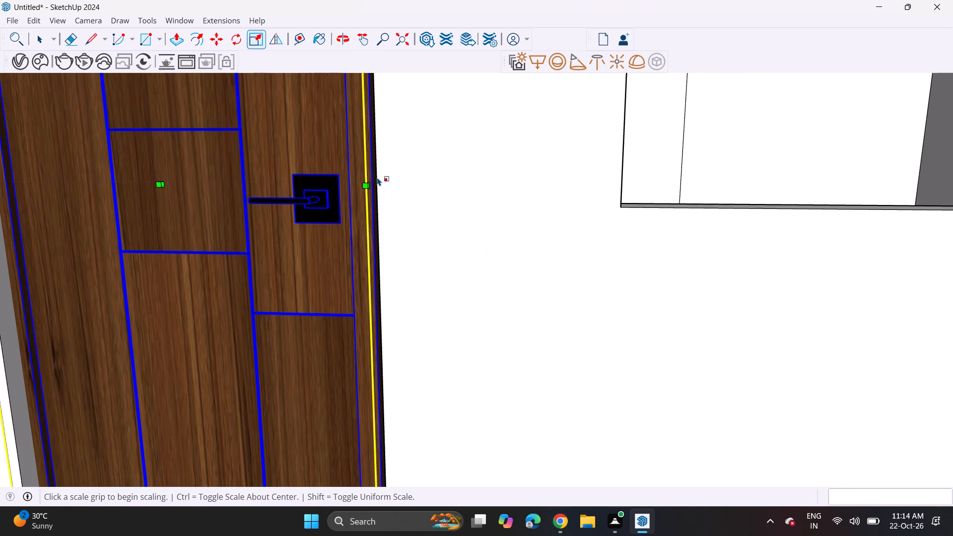
{"action": "left_click", "coordinate": [375, 184]}
{"action": "left_click", "coordinate": [380, 198]}
{"action": "scroll", "coordinate": [380, 198], "scroll_direction": "down", "scroll_amount": 3}
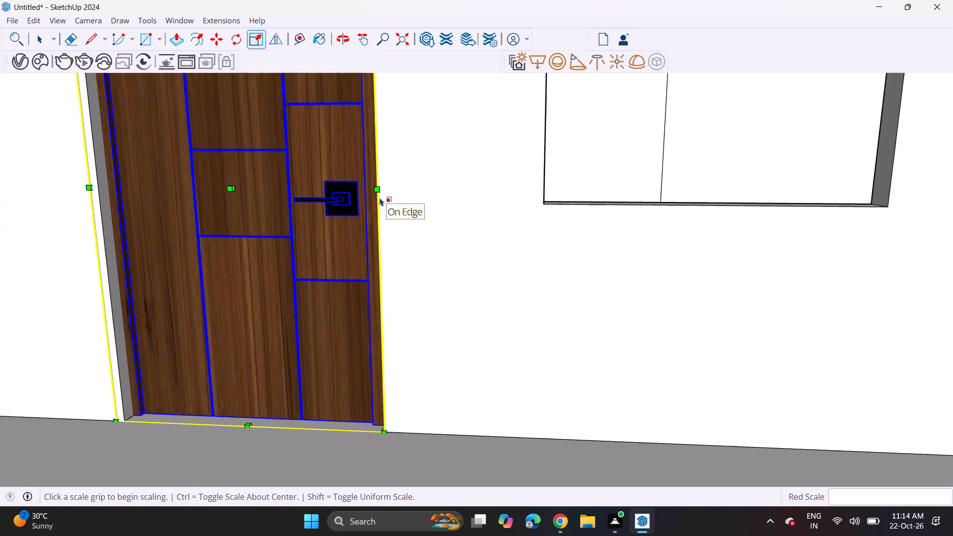
Copy the fitted door from the lower balcony's doorway about 9' 6 3/8" up into the doorway directly above.
{"action": "scroll", "coordinate": [380, 198], "scroll_direction": "down", "scroll_amount": 16}
{"action": "key", "text": "m"}
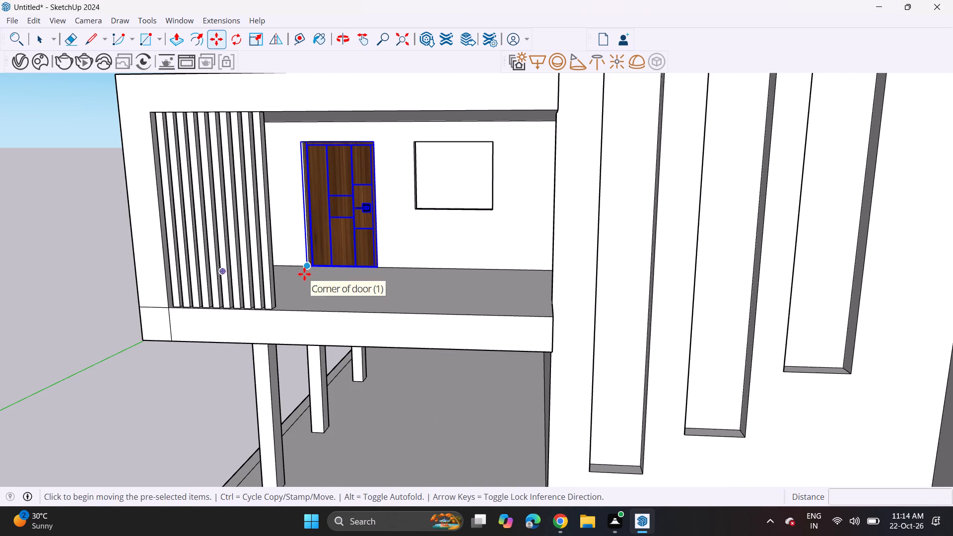
{"action": "left_click", "coordinate": [218, 34]}
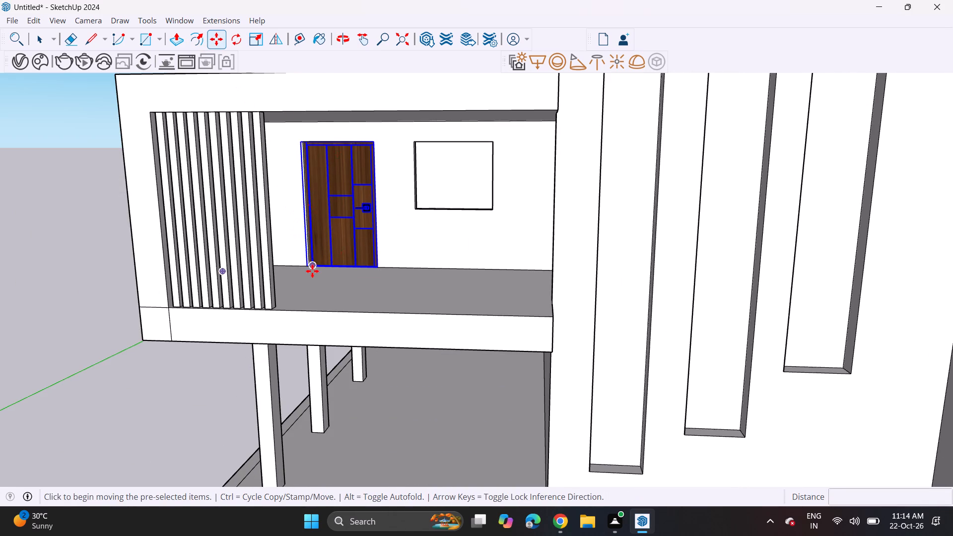
{"action": "left_click", "coordinate": [308, 271]}
{"action": "middle_click_drag", "start_coordinate": [320, 190], "coordinate": [320, 191], "text": "shift"}
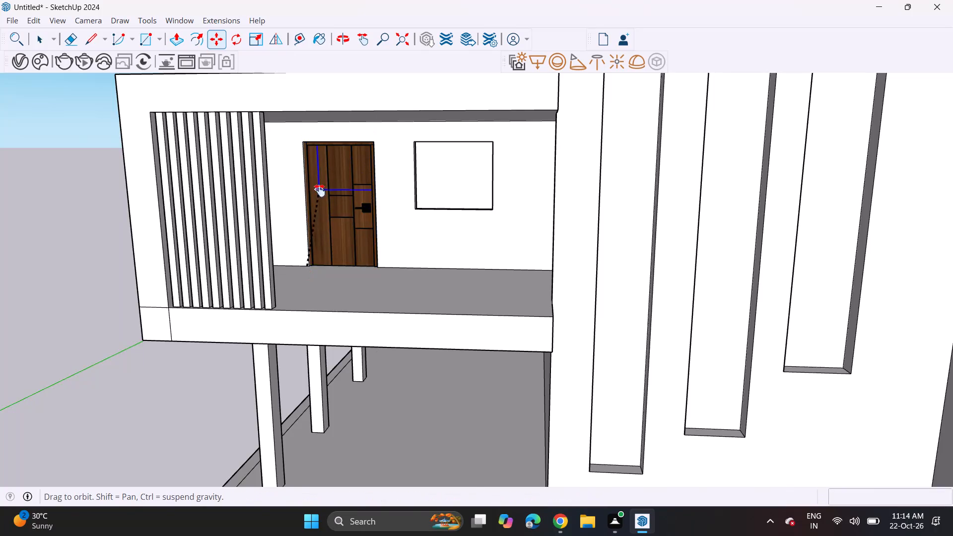
{"action": "middle_click_drag", "start_coordinate": [320, 191], "coordinate": [358, 430], "text": "shift"}
{"action": "left_click", "coordinate": [335, 347]}
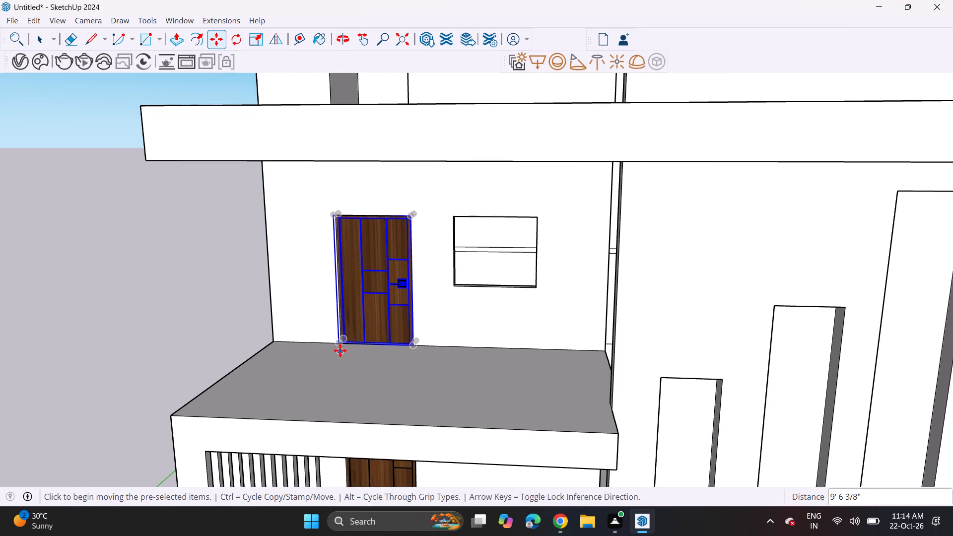
Copy the new door about 11' 11 7/16" further up, with its base corner at the next floor's doorway corner.
{"action": "left_click", "coordinate": [339, 343]}
{"action": "middle_click_drag", "start_coordinate": [350, 235], "coordinate": [369, 404], "text": "shift"}
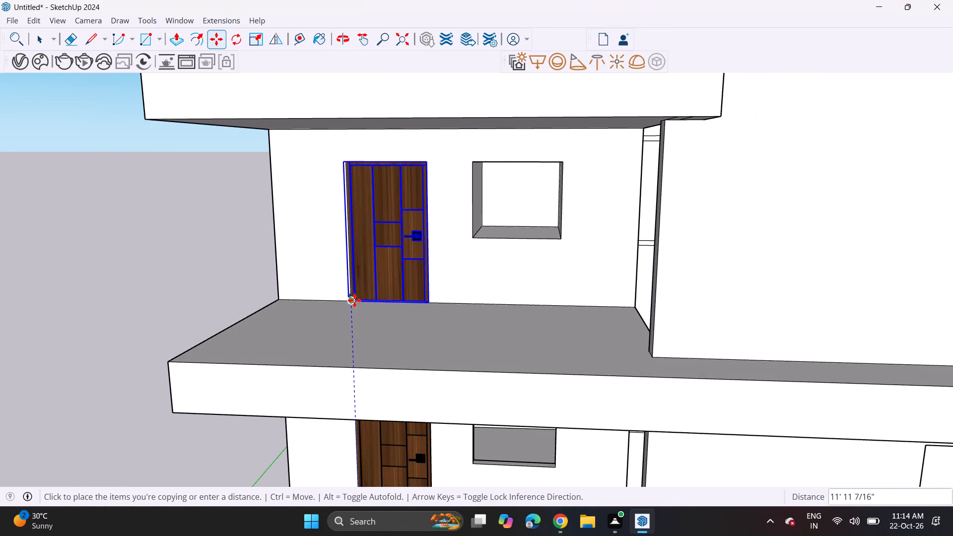
{"action": "left_click", "coordinate": [354, 300]}
Copy the door once more into the doorway inside the top framed balcony, aligned to its bottom corner, and clear the selection.
{"action": "left_click", "coordinate": [354, 301], "text": "ctrl"}
{"action": "middle_click_drag", "start_coordinate": [353, 268], "coordinate": [359, 443], "text": "shift"}
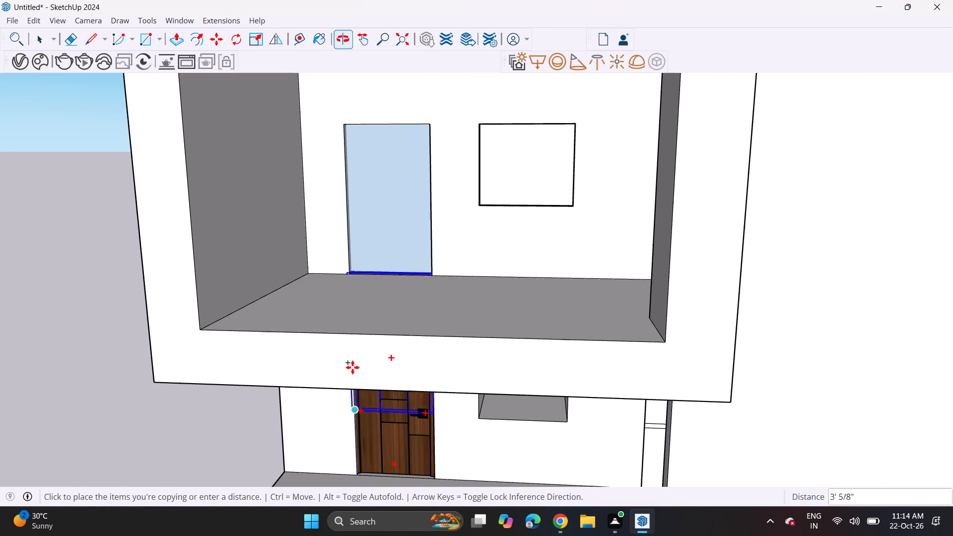
{"action": "left_click", "coordinate": [346, 274]}
{"action": "key", "text": "space"}
{"action": "left_click", "coordinate": [125, 309]}
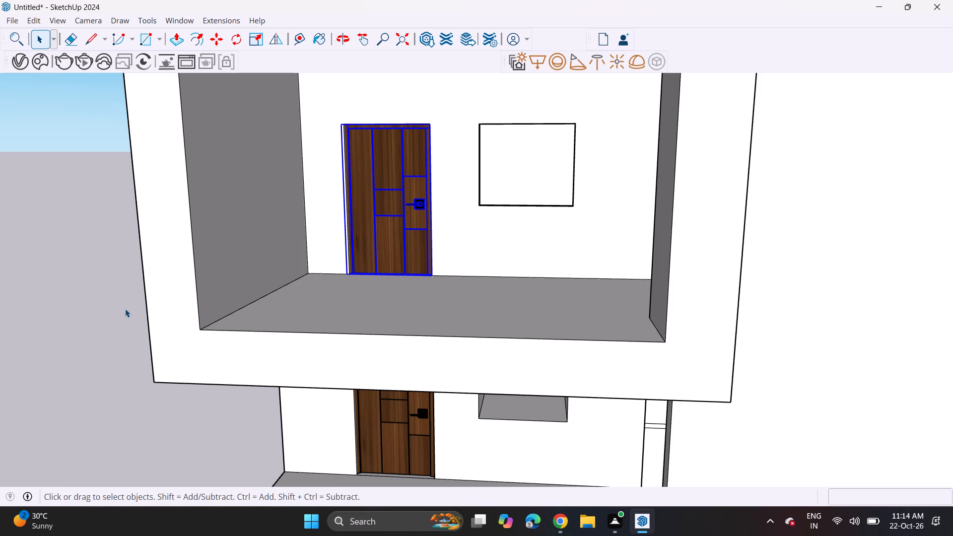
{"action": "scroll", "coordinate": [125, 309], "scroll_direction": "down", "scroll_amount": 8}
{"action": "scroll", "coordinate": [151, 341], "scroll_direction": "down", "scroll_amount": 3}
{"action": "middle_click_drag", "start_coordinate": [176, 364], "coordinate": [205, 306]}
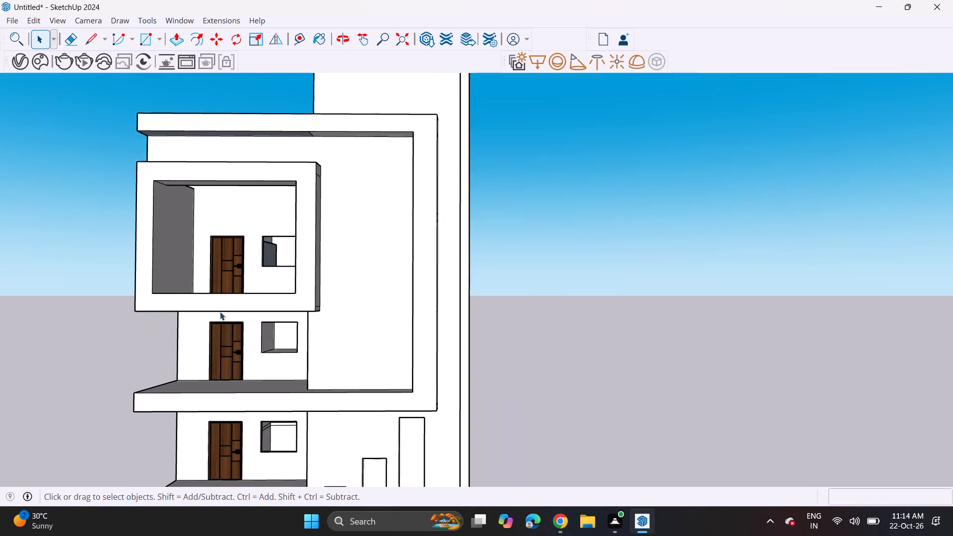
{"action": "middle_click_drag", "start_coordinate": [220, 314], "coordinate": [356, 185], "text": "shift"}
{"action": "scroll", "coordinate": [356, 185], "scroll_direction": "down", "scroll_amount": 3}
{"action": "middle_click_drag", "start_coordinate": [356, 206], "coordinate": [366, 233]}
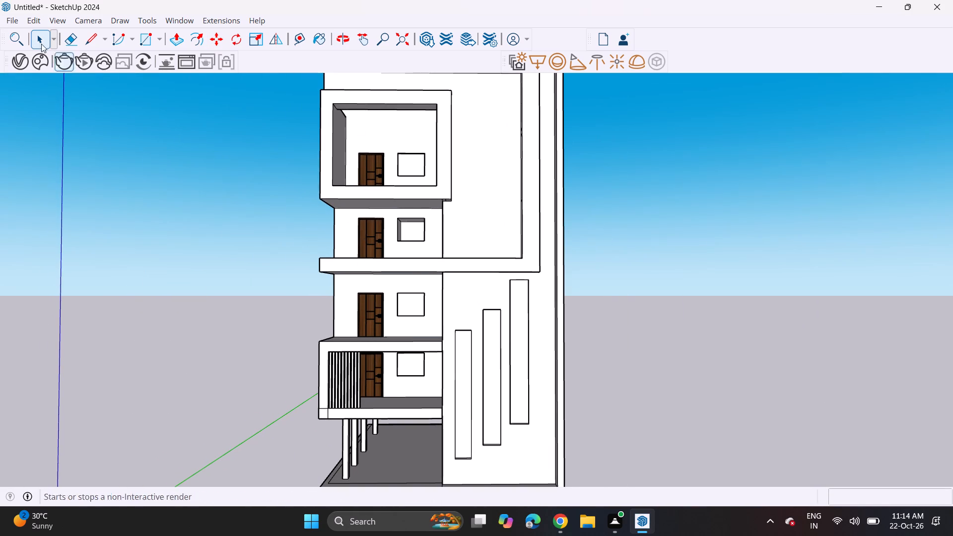
Bring up the file commands for the building model.
{"action": "left_click", "coordinate": [13, 24]}
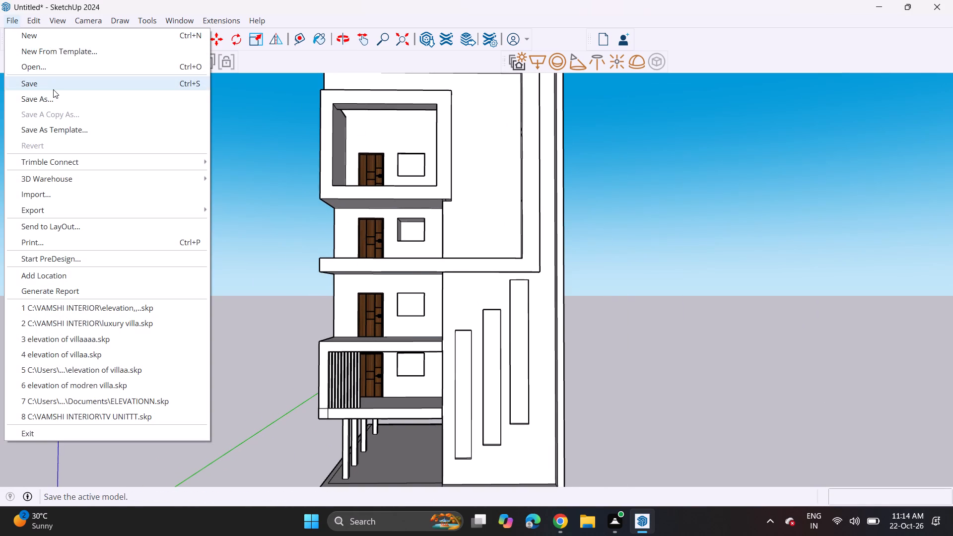
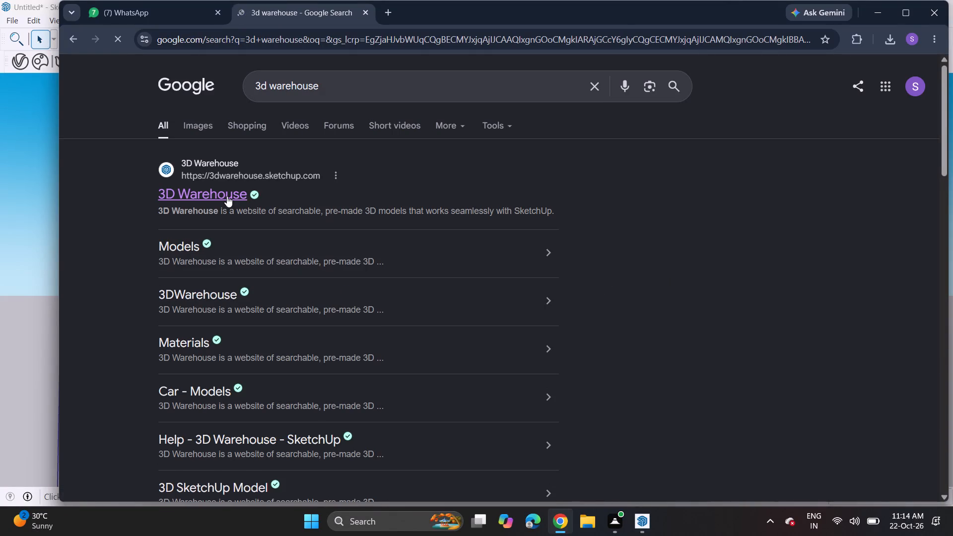
Open the 3D Warehouse site from the search results and search its models for "window".
{"action": "left_click", "coordinate": [227, 196]}
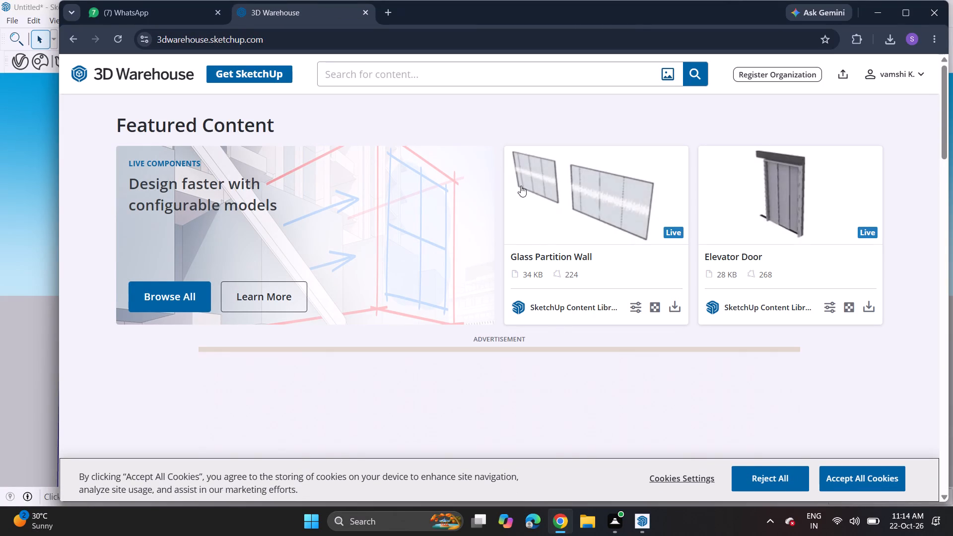
{"action": "scroll", "coordinate": [537, 232], "scroll_direction": "down", "scroll_amount": 9}
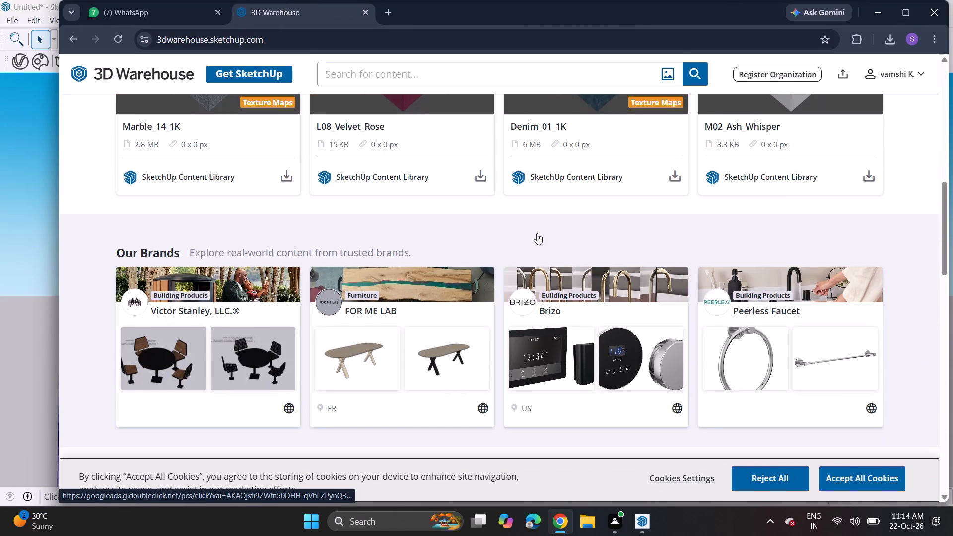
{"action": "scroll", "coordinate": [537, 233], "scroll_direction": "down", "scroll_amount": 3}
{"action": "left_click", "coordinate": [547, 77]}
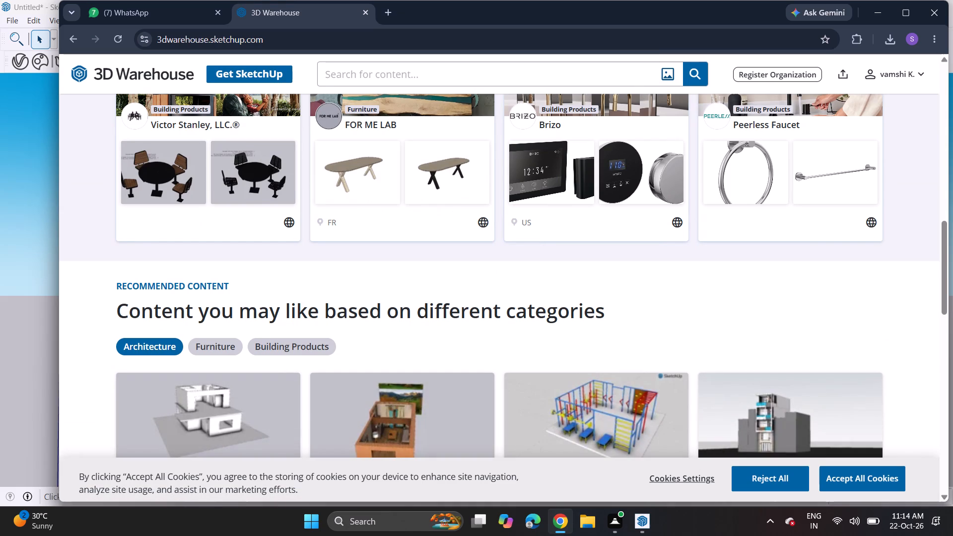
{"action": "type", "text": "window"}
{"action": "key", "text": "Return"}
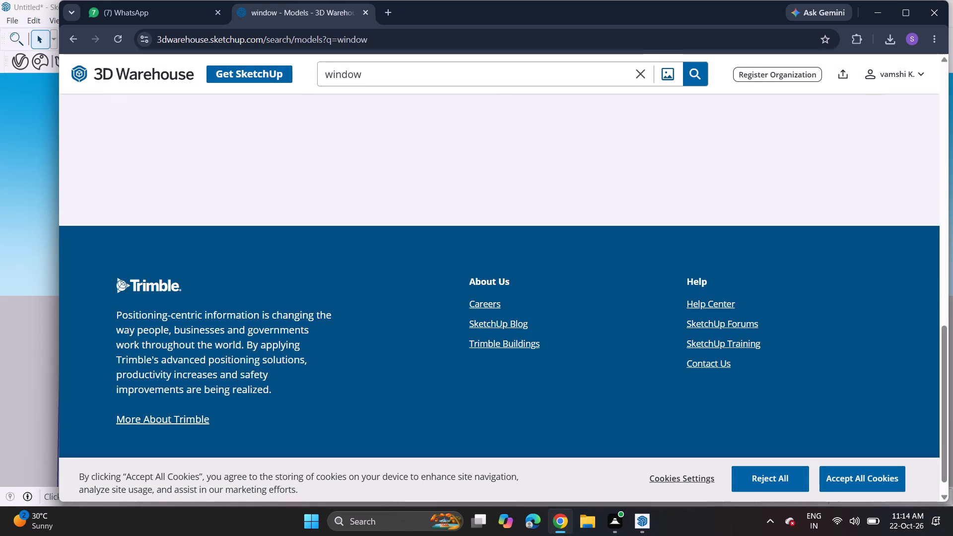
Examine the window models in the 3D Warehouse results for one that suits the building's window openings.
{"action": "scroll", "coordinate": [465, 197], "scroll_direction": "up", "scroll_amount": 3}
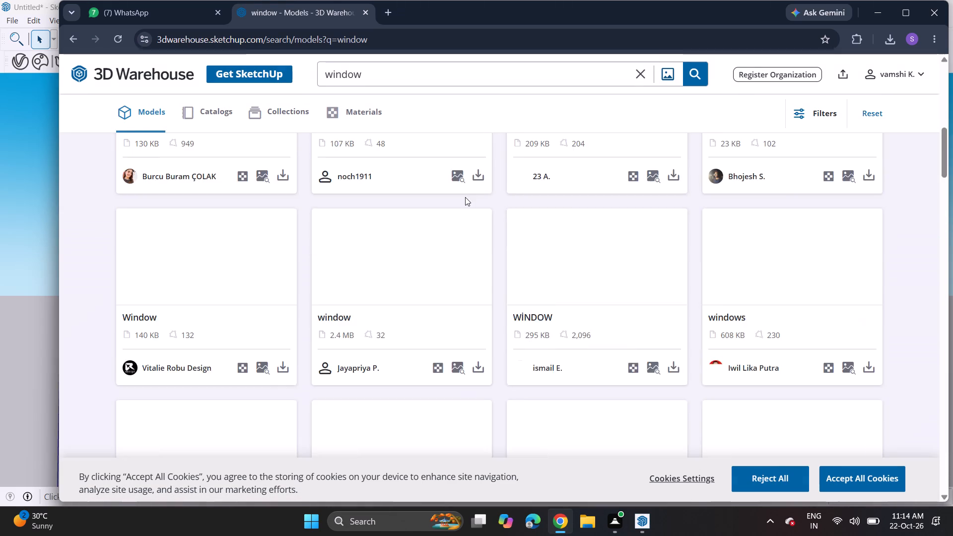
{"action": "scroll", "coordinate": [465, 197], "scroll_direction": "up", "scroll_amount": 8}
{"action": "scroll", "coordinate": [463, 202], "scroll_direction": "down", "scroll_amount": 6}
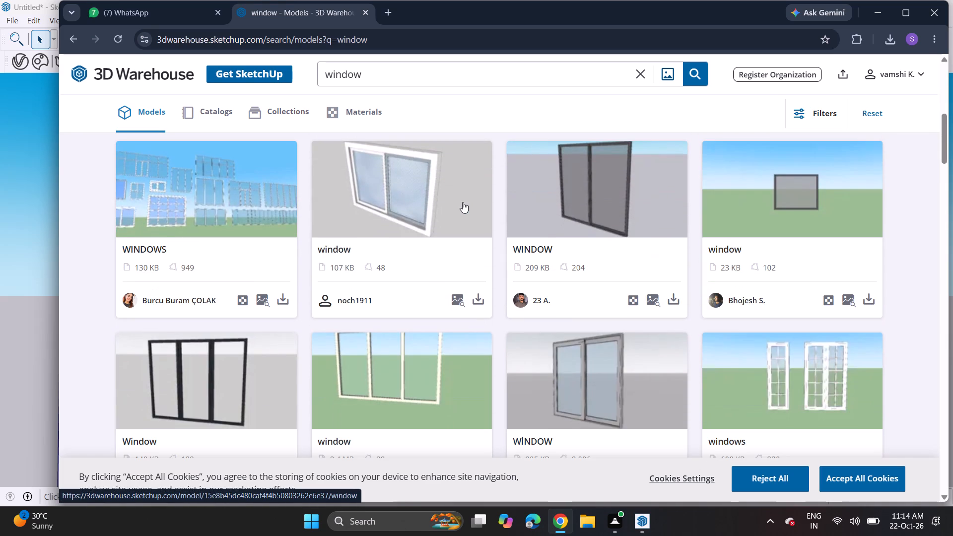
{"action": "scroll", "coordinate": [463, 202], "scroll_direction": "down", "scroll_amount": 5}
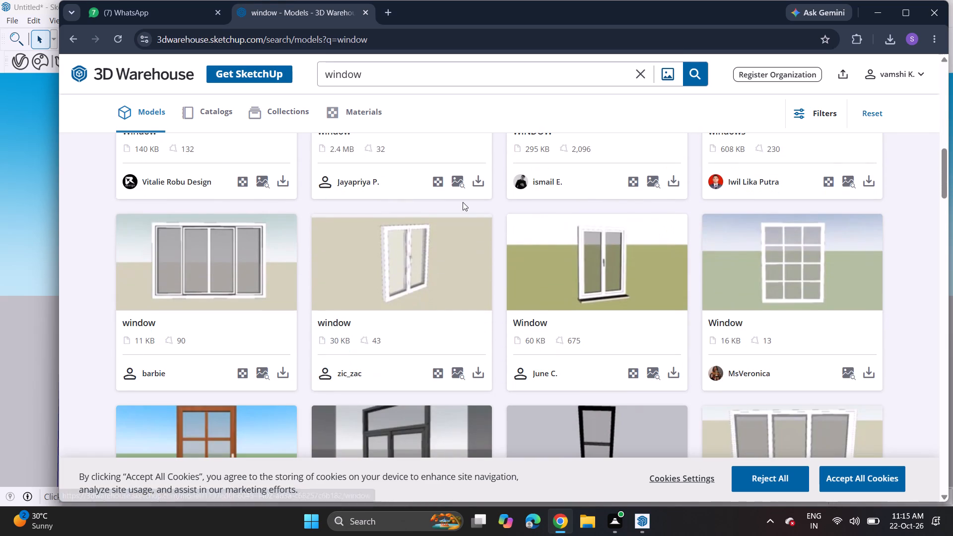
{"action": "scroll", "coordinate": [463, 202], "scroll_direction": "down", "scroll_amount": 13}
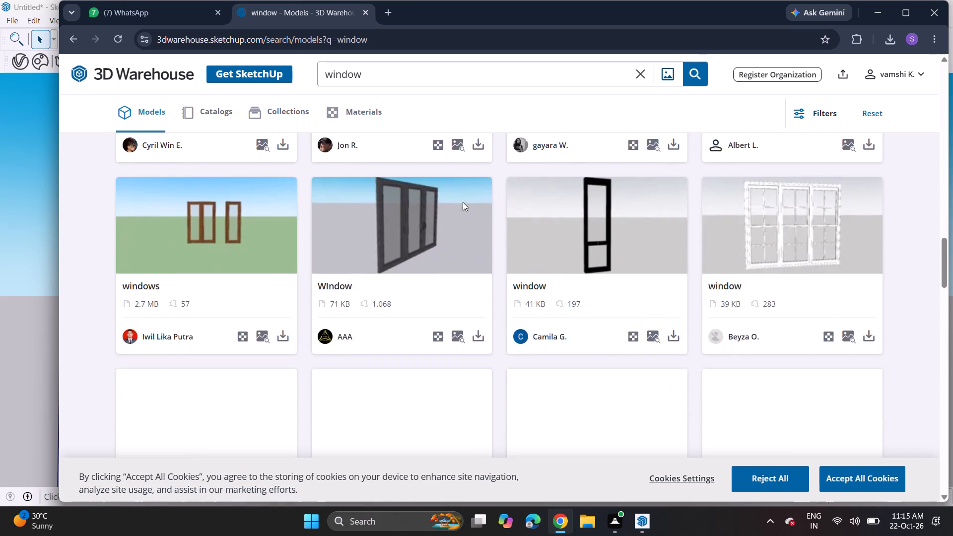
{"action": "scroll", "coordinate": [463, 202], "scroll_direction": "down", "scroll_amount": 9}
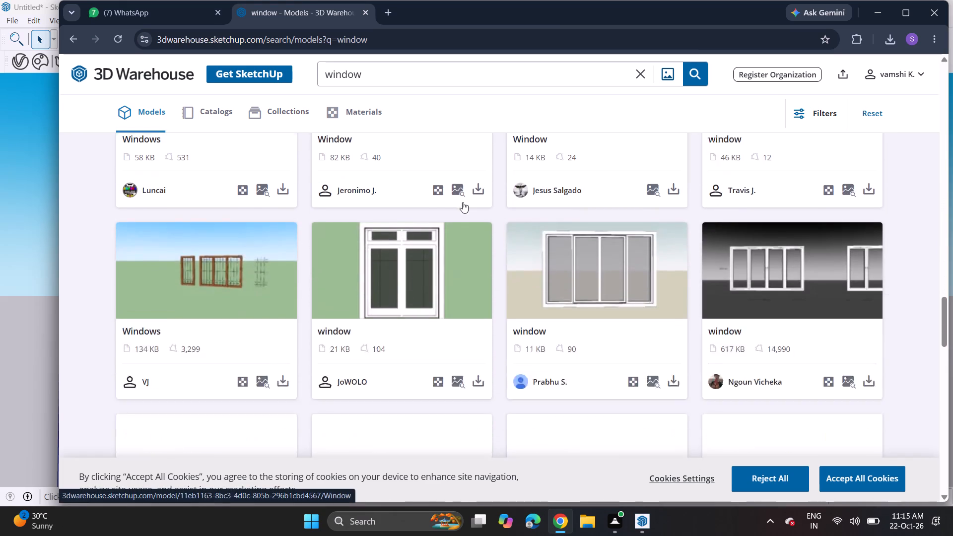
{"action": "scroll", "coordinate": [463, 202], "scroll_direction": "down", "scroll_amount": 14}
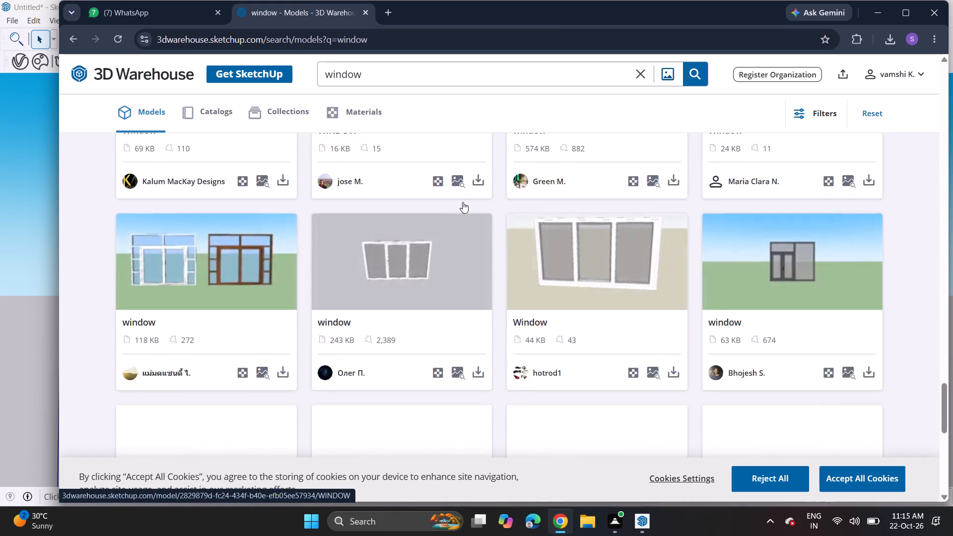
{"action": "scroll", "coordinate": [463, 202], "scroll_direction": "down", "scroll_amount": 6}
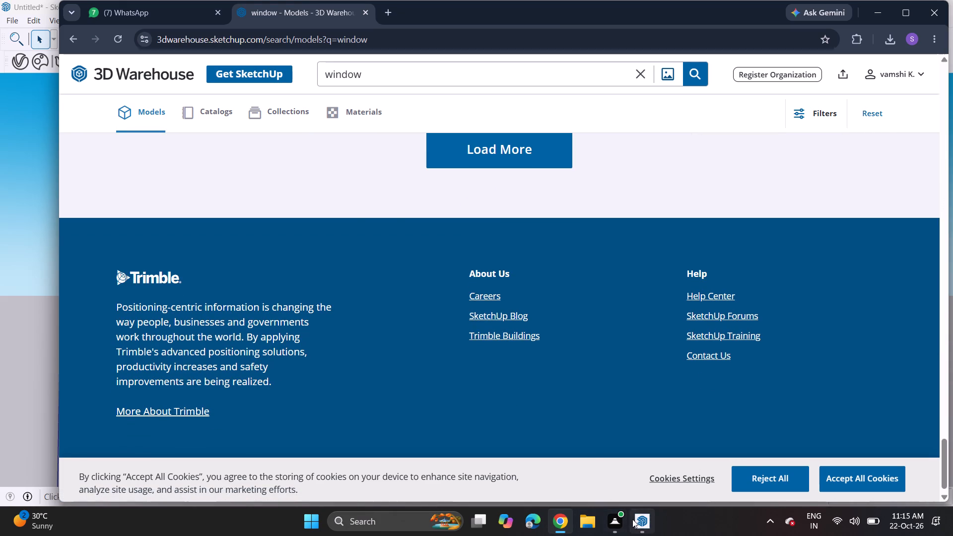
Switch to SketchUp and import the "PENTEK - Slimmest Steel Sliding Door" window model from the Downloads folder.
{"action": "left_click", "coordinate": [632, 519]}
{"action": "left_click", "coordinate": [12, 17]}
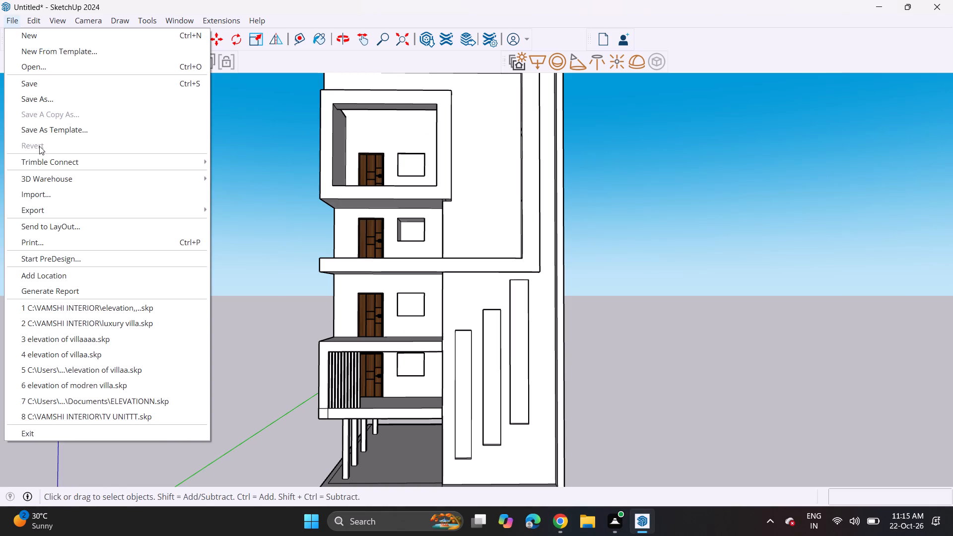
{"action": "left_click", "coordinate": [55, 201]}
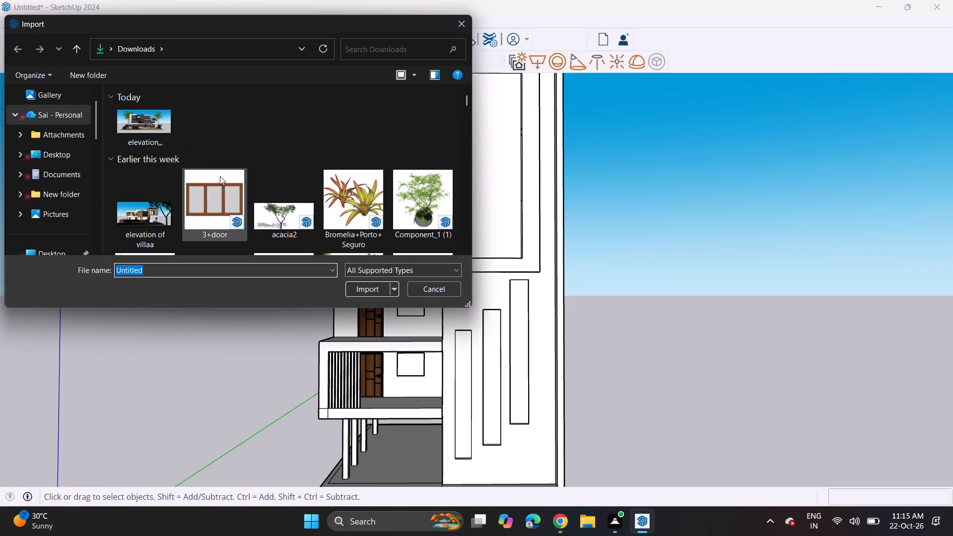
{"action": "scroll", "coordinate": [226, 183], "scroll_direction": "down", "scroll_amount": 9}
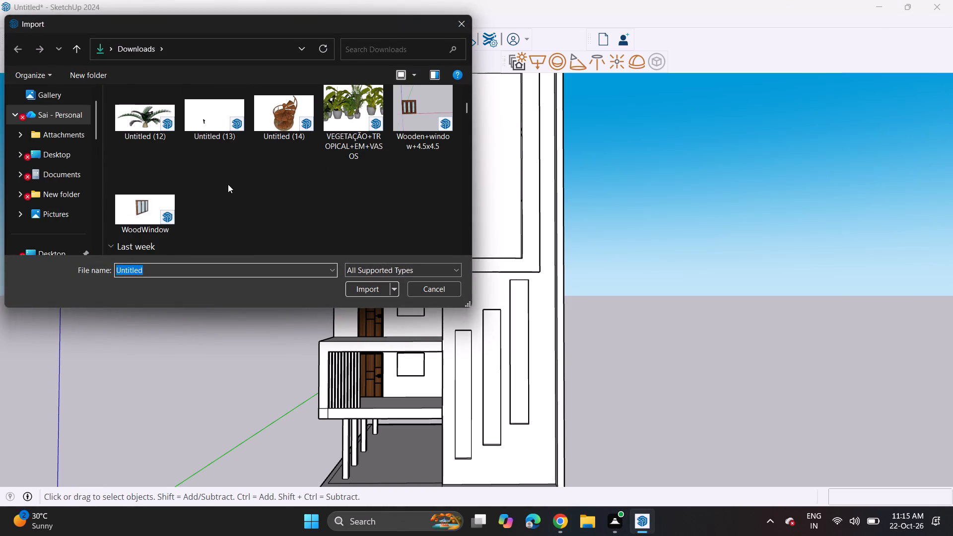
{"action": "scroll", "coordinate": [228, 184], "scroll_direction": "down", "scroll_amount": 6}
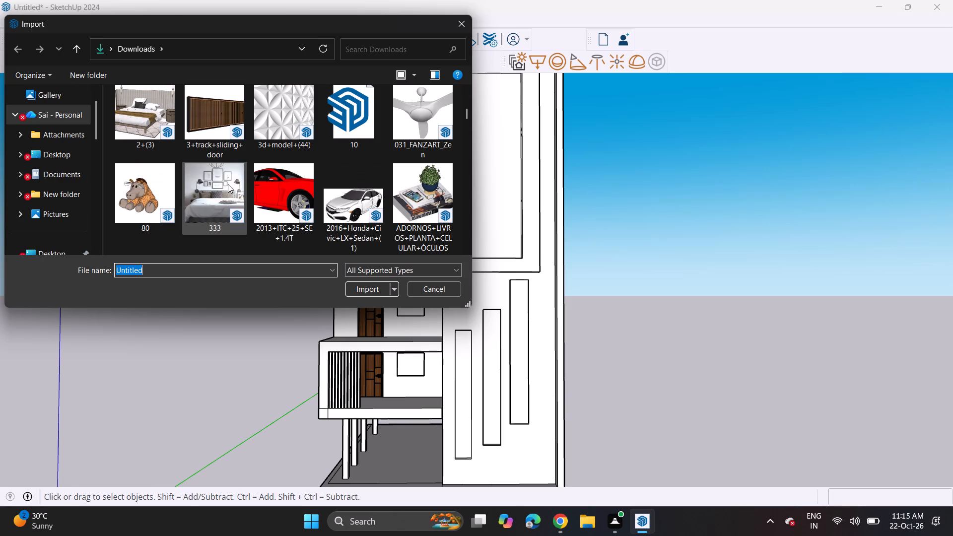
{"action": "scroll", "coordinate": [228, 184], "scroll_direction": "down", "scroll_amount": 12}
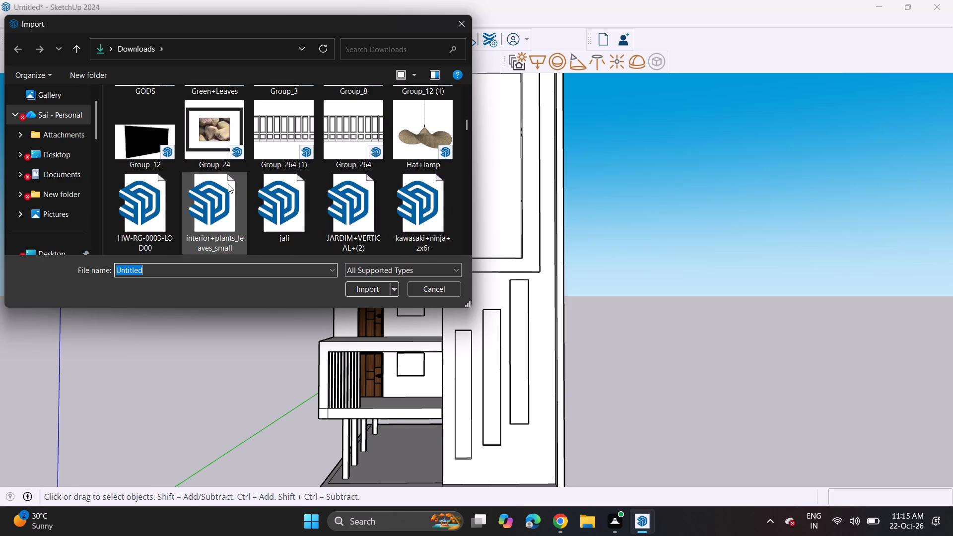
{"action": "scroll", "coordinate": [228, 184], "scroll_direction": "down", "scroll_amount": 2}
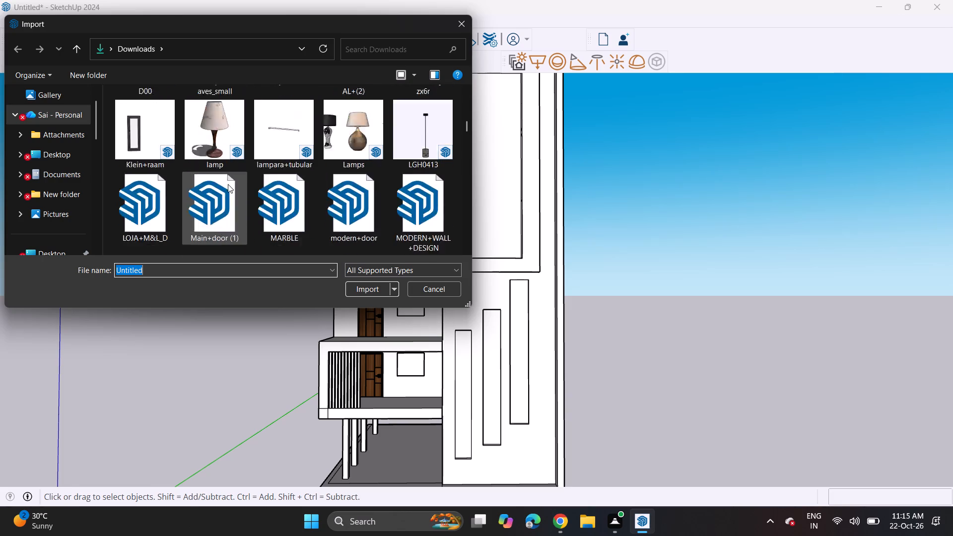
{"action": "scroll", "coordinate": [228, 184], "scroll_direction": "down", "scroll_amount": 3}
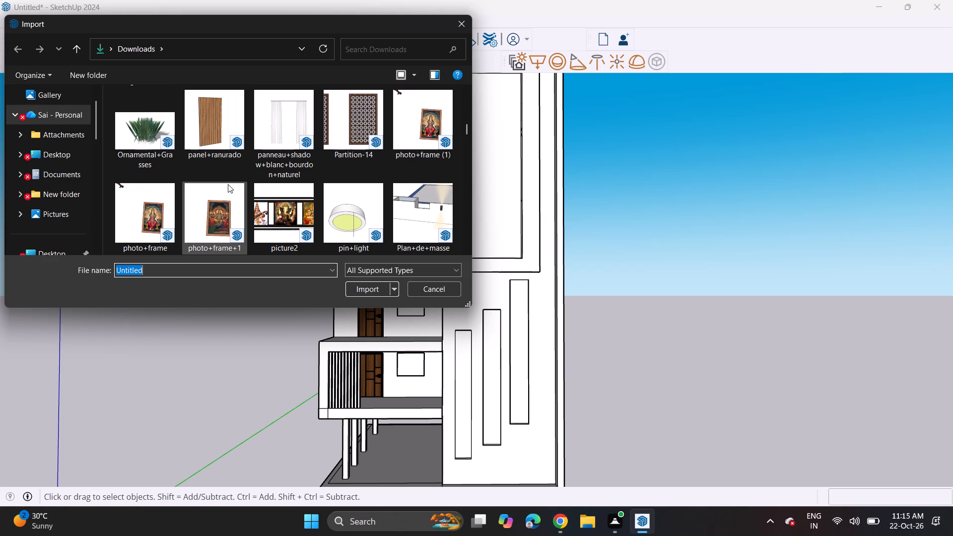
{"action": "scroll", "coordinate": [228, 184], "scroll_direction": "down", "scroll_amount": 2}
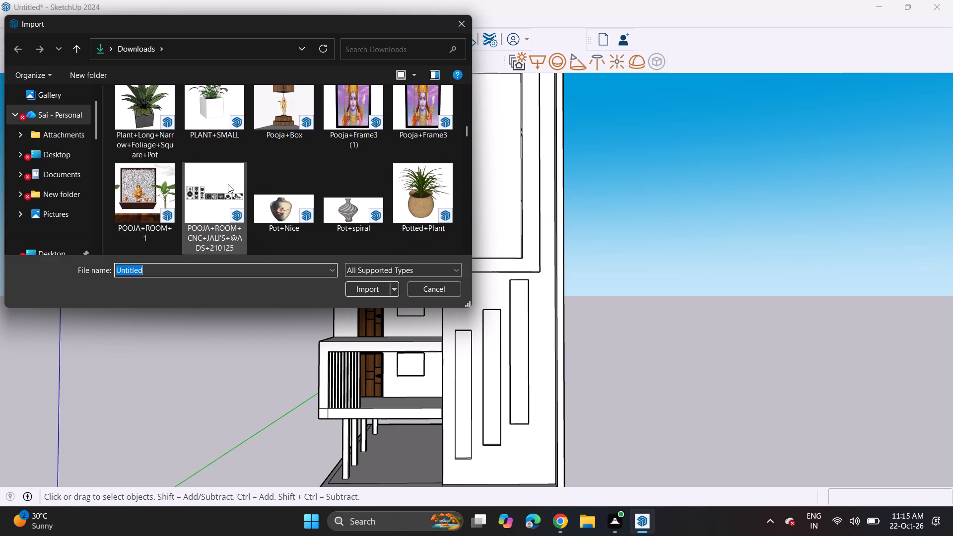
{"action": "scroll", "coordinate": [228, 184], "scroll_direction": "down", "scroll_amount": 3}
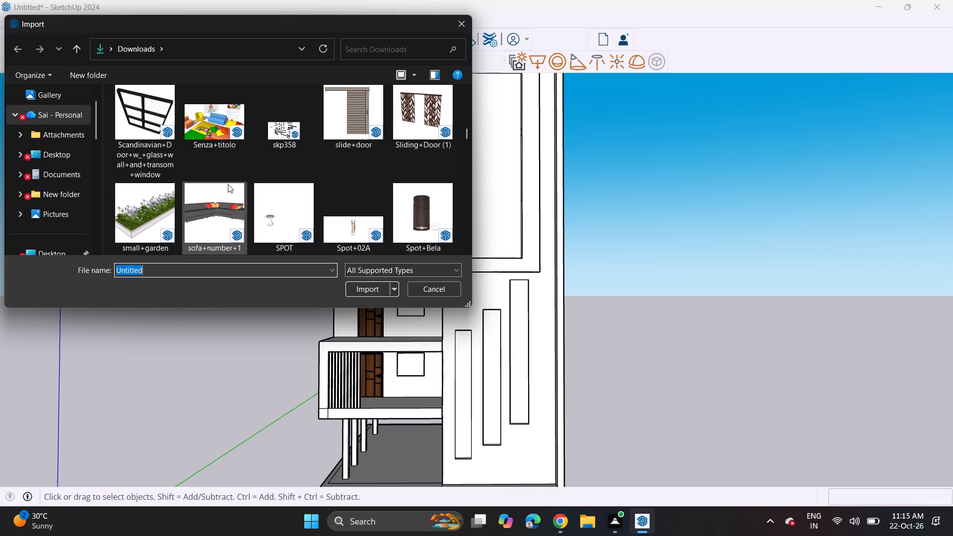
{"action": "scroll", "coordinate": [228, 184], "scroll_direction": "down", "scroll_amount": 7}
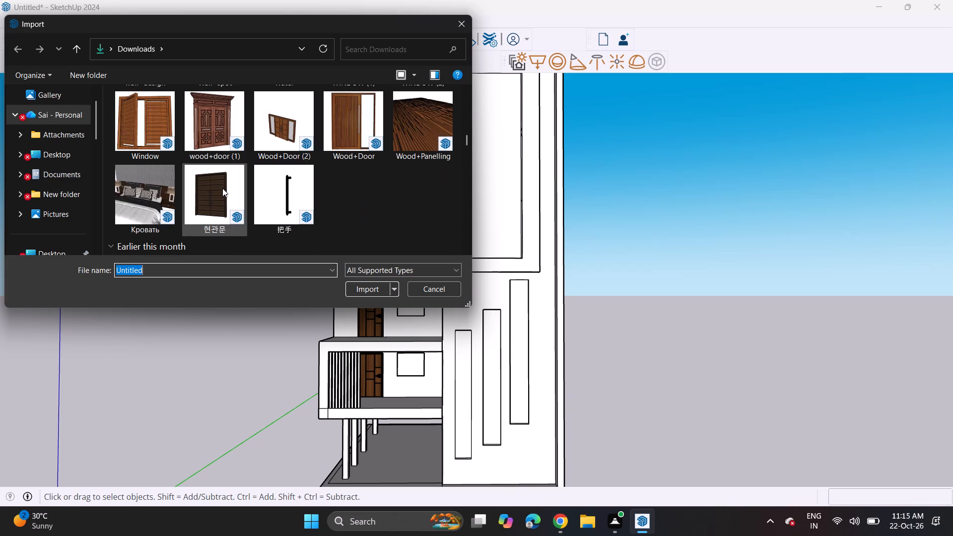
{"action": "scroll", "coordinate": [222, 188], "scroll_direction": "down", "scroll_amount": 4}
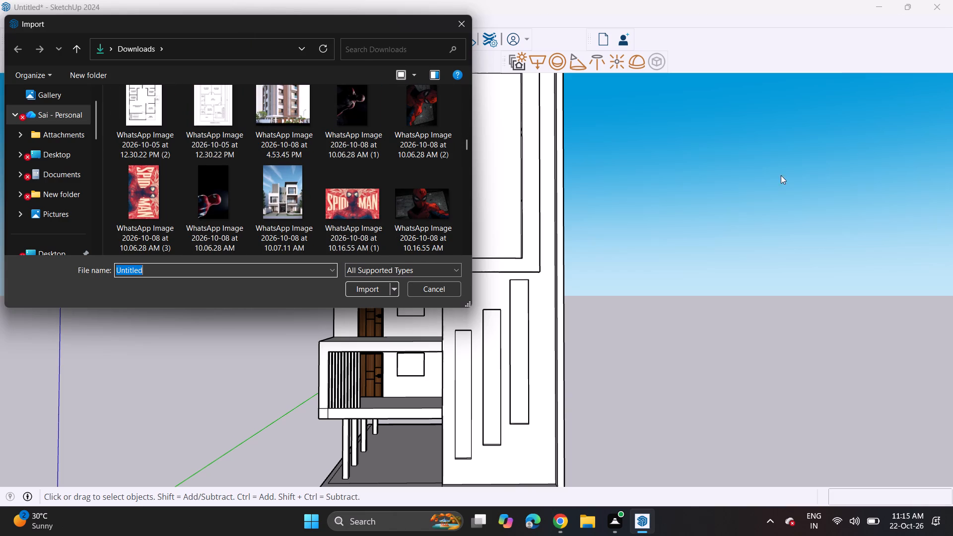
{"action": "scroll", "coordinate": [363, 69], "scroll_direction": "down", "scroll_amount": 5}
{"action": "scroll", "coordinate": [264, 226], "scroll_direction": "down", "scroll_amount": 6}
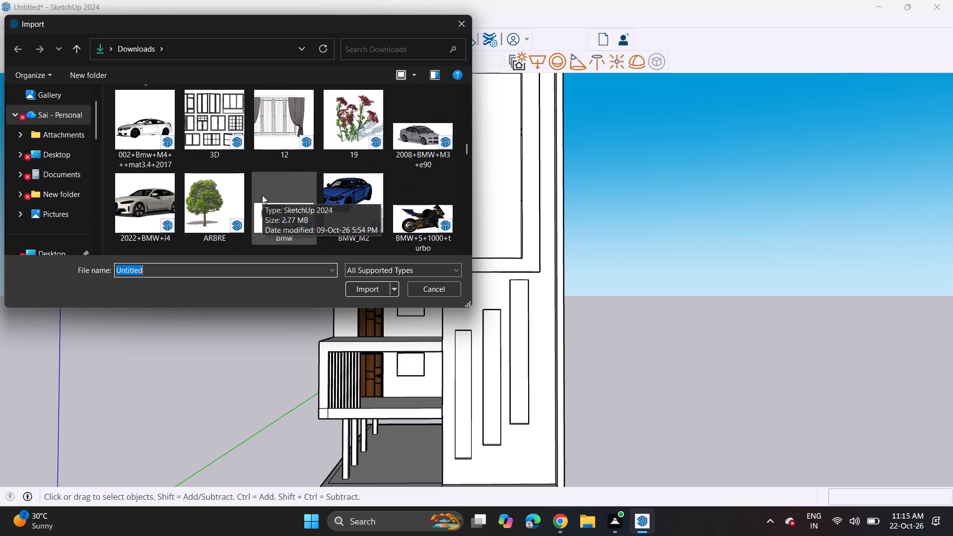
{"action": "scroll", "coordinate": [262, 195], "scroll_direction": "down", "scroll_amount": 6}
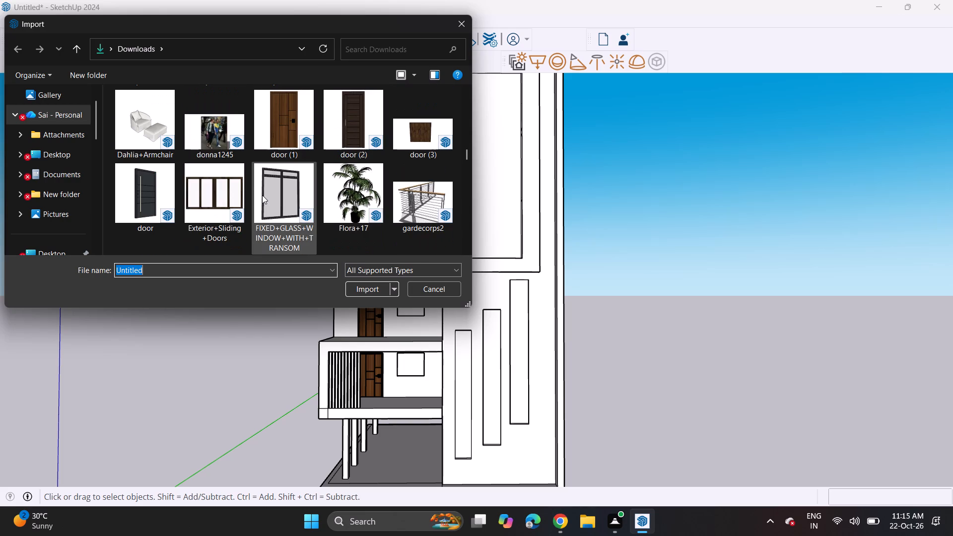
{"action": "scroll", "coordinate": [262, 195], "scroll_direction": "down", "scroll_amount": 3}
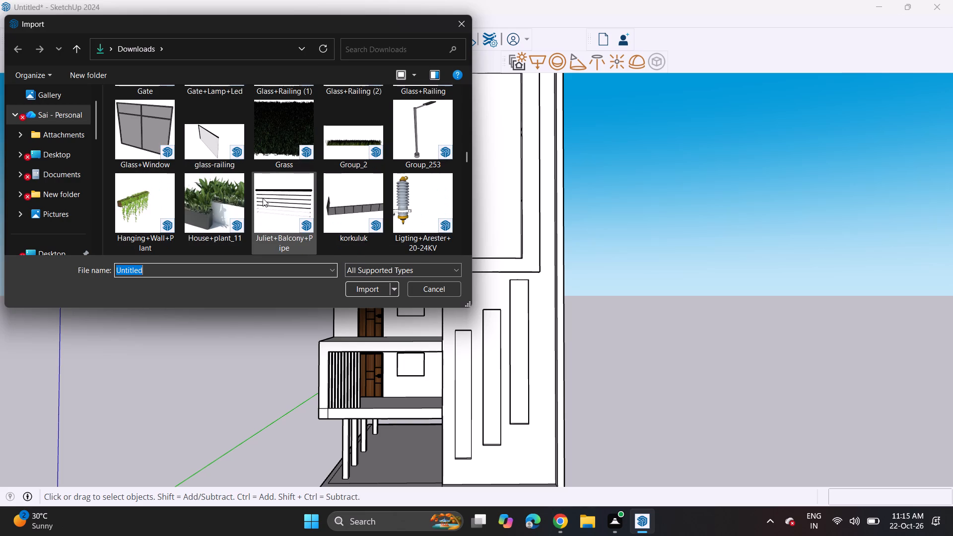
{"action": "scroll", "coordinate": [263, 201], "scroll_direction": "down", "scroll_amount": 4}
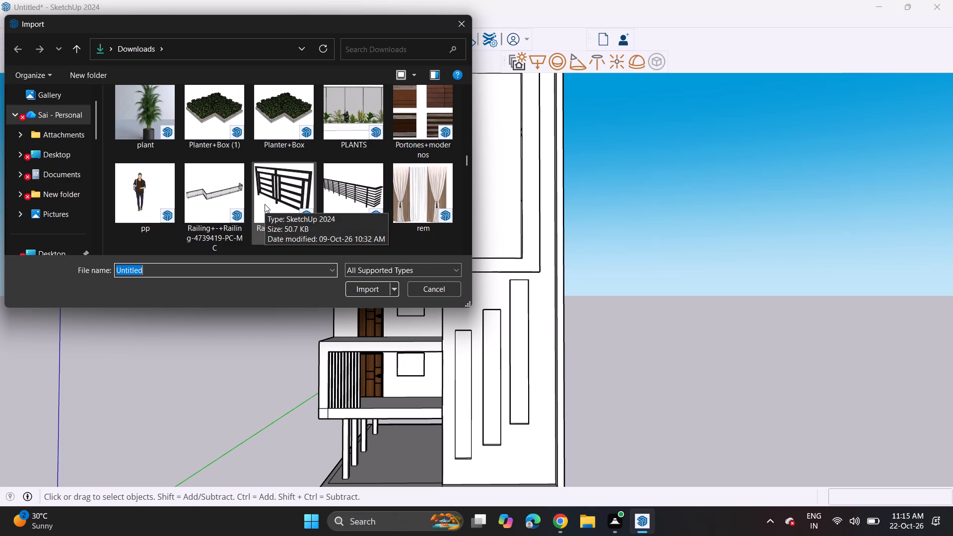
{"action": "scroll", "coordinate": [265, 204], "scroll_direction": "down", "scroll_amount": 4}
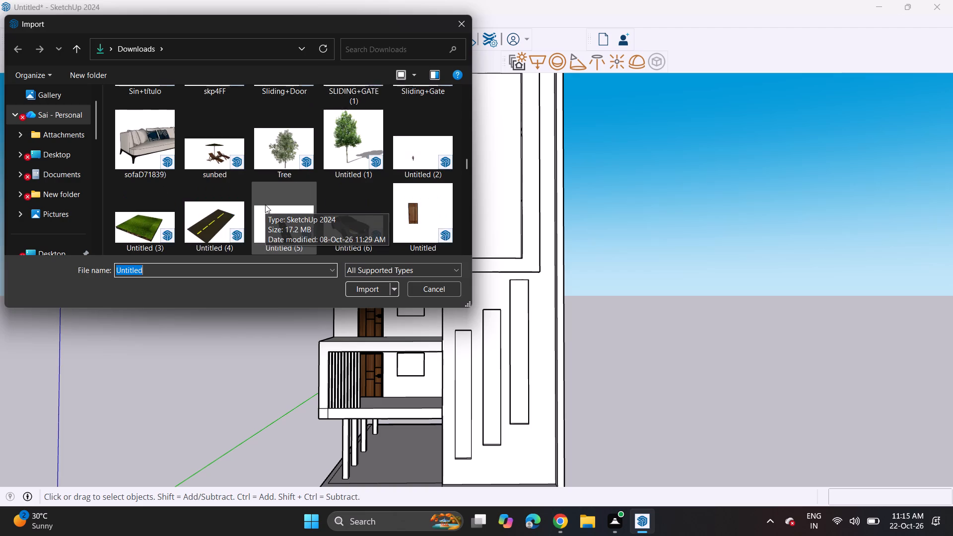
{"action": "scroll", "coordinate": [265, 204], "scroll_direction": "down", "scroll_amount": 5}
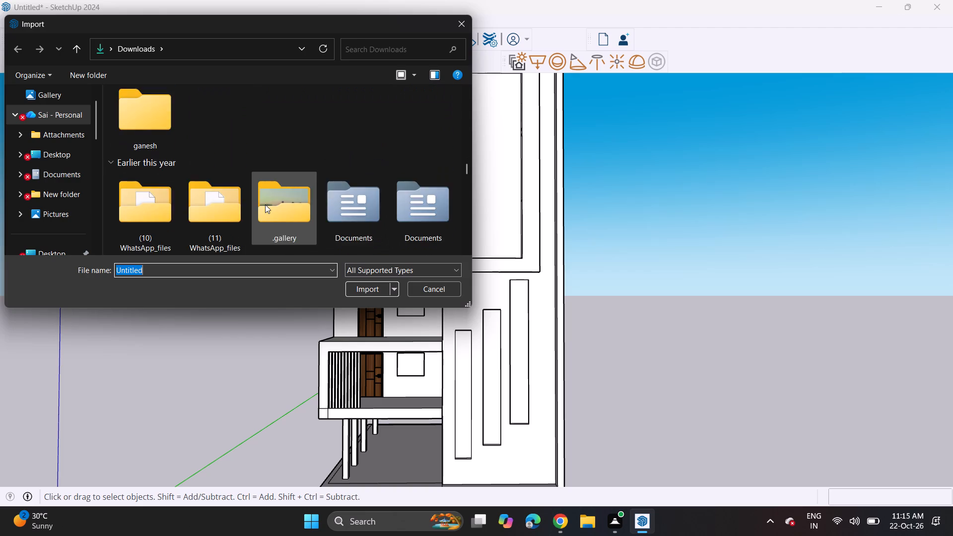
{"action": "scroll", "coordinate": [265, 204], "scroll_direction": "down", "scroll_amount": 3}
{"action": "scroll", "coordinate": [265, 204], "scroll_direction": "up", "scroll_amount": 9}
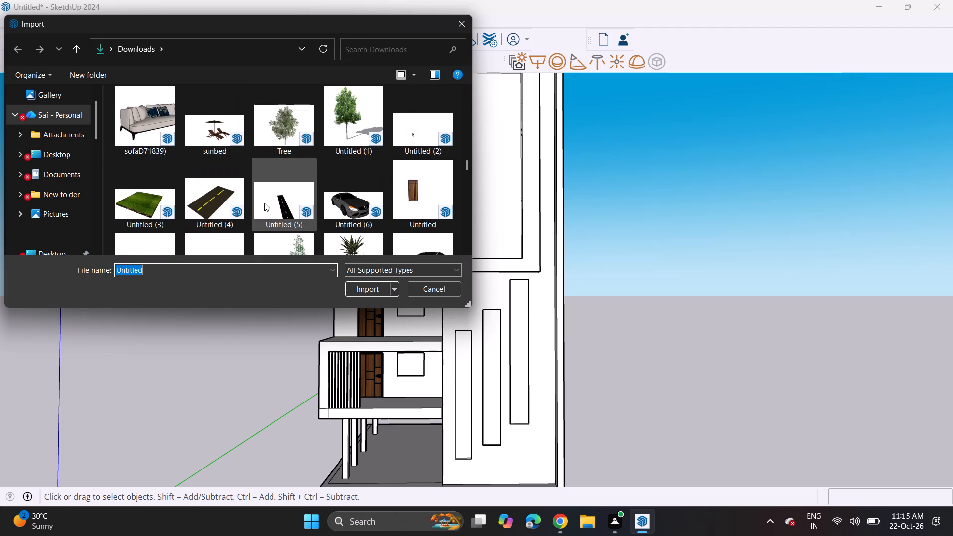
{"action": "scroll", "coordinate": [264, 203], "scroll_direction": "up", "scroll_amount": 4}
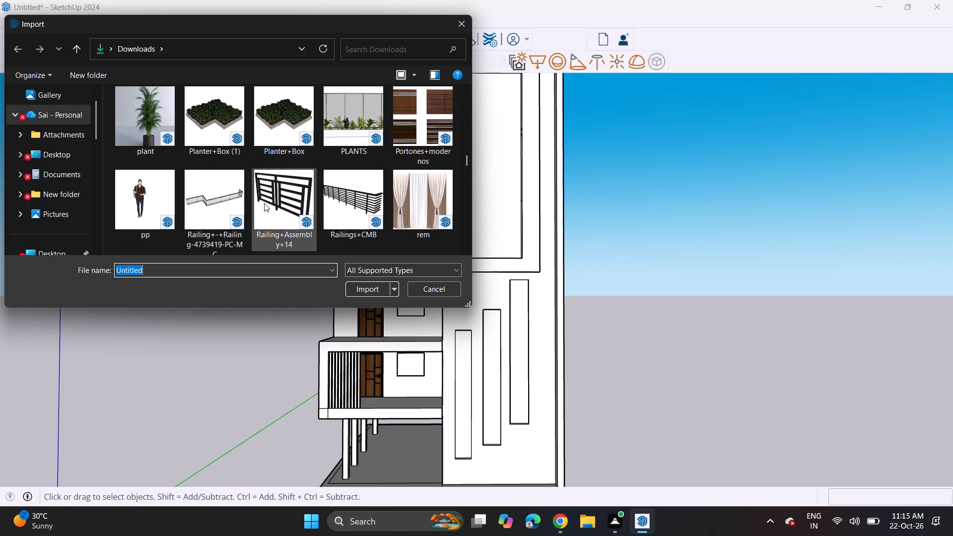
{"action": "scroll", "coordinate": [264, 203], "scroll_direction": "up", "scroll_amount": 2}
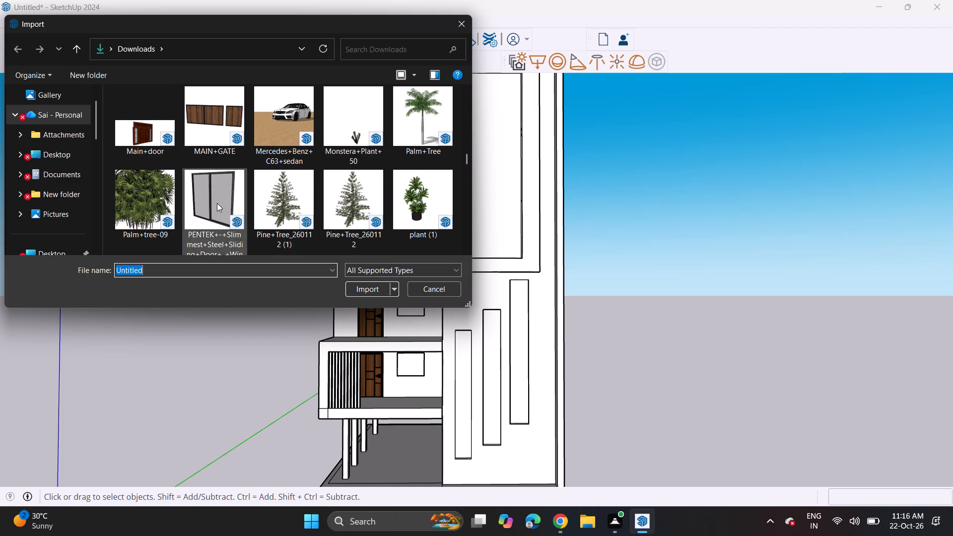
{"action": "left_click", "coordinate": [217, 203]}
{"action": "left_click", "coordinate": [354, 288]}
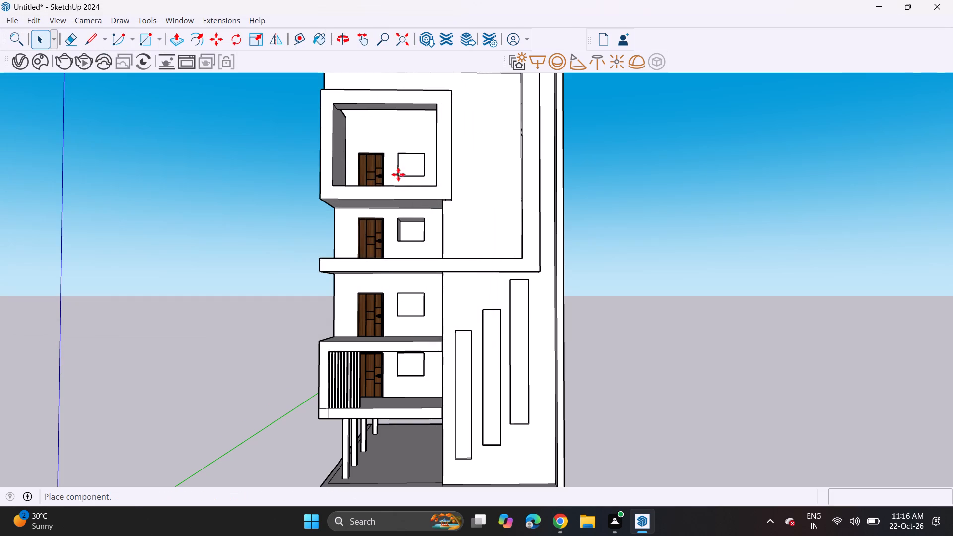
Place the imported sliding window on the back wall of the top framed balcony, at the window opening's edge.
{"action": "middle_click_drag", "start_coordinate": [387, 149], "coordinate": [408, 285]}
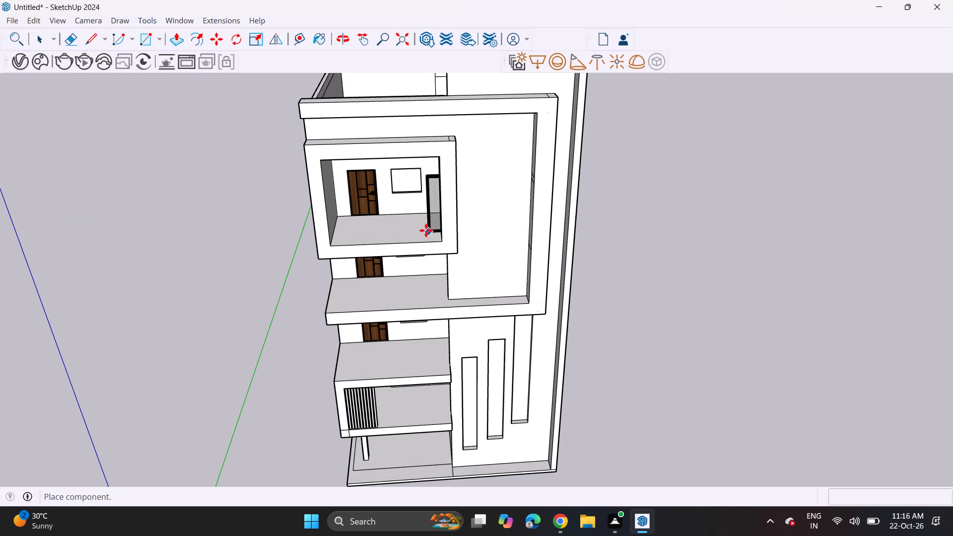
{"action": "left_click", "coordinate": [391, 188]}
Scale the imported window on the top framed balcony down uniformly to about half size, close to the wall opening's size.
{"action": "middle_click_drag", "start_coordinate": [413, 188], "coordinate": [474, 121]}
{"action": "scroll", "coordinate": [427, 181], "scroll_direction": "up", "scroll_amount": 1}
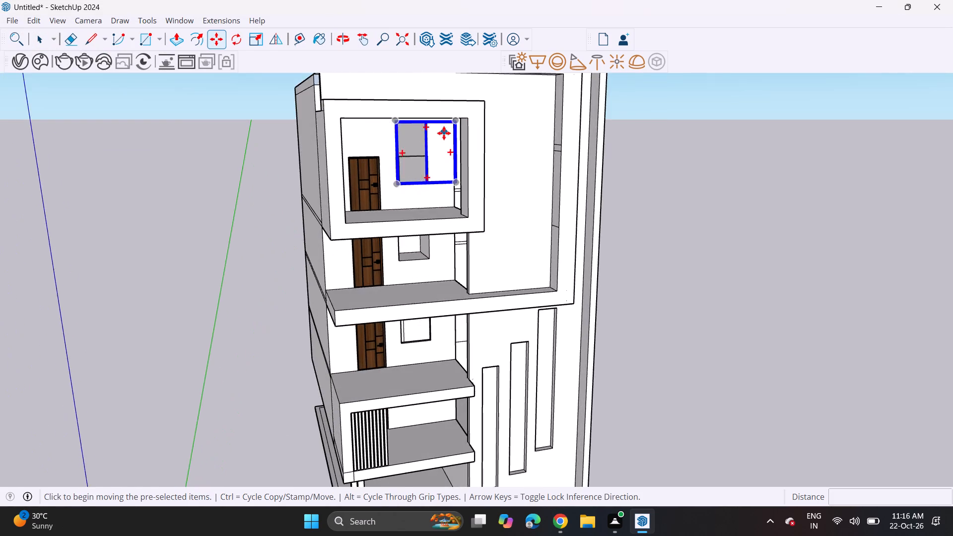
{"action": "scroll", "coordinate": [444, 133], "scroll_direction": "up", "scroll_amount": 9}
{"action": "left_click", "coordinate": [257, 31]}
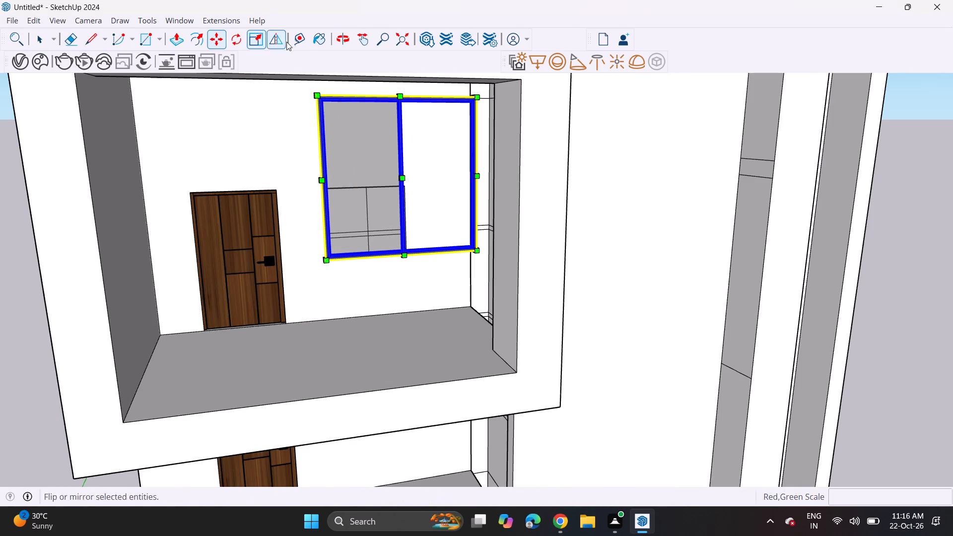
{"action": "left_click", "coordinate": [478, 95]}
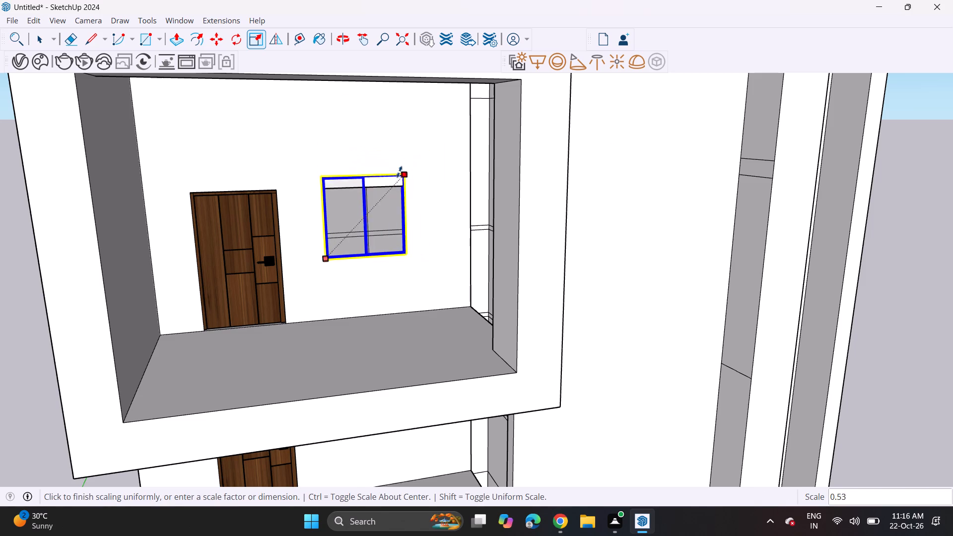
{"action": "left_click", "coordinate": [391, 186]}
Stretch the window's width by about 1.18 to the opening's far side and its height to the opening's top edge.
{"action": "middle_click_drag", "start_coordinate": [392, 186], "coordinate": [268, 241]}
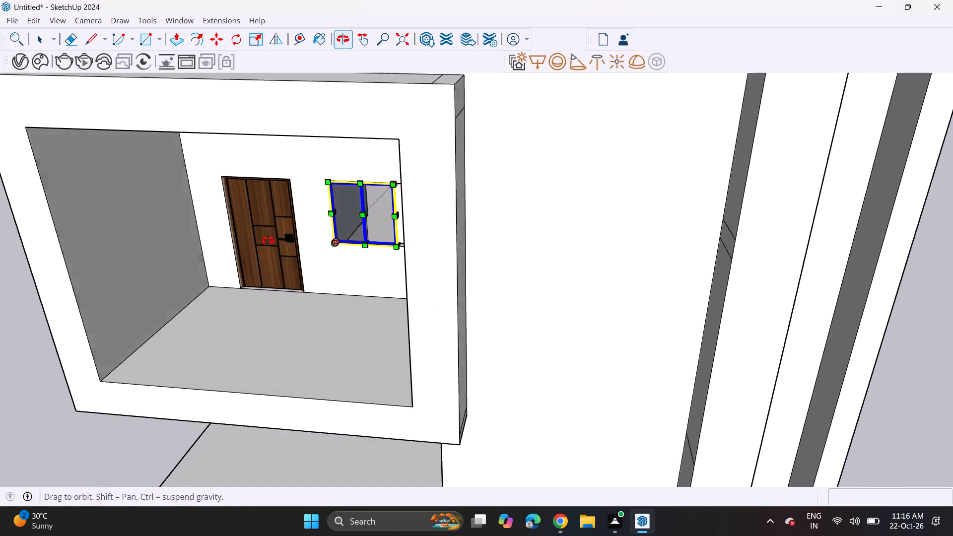
{"action": "middle_click_drag", "start_coordinate": [268, 241], "coordinate": [267, 236]}
{"action": "scroll", "coordinate": [350, 178], "scroll_direction": "up", "scroll_amount": 10}
{"action": "scroll", "coordinate": [428, 236], "scroll_direction": "up", "scroll_amount": 3}
{"action": "middle_click_drag", "start_coordinate": [413, 250], "coordinate": [359, 271]}
{"action": "scroll", "coordinate": [359, 271], "scroll_direction": "up", "scroll_amount": 1}
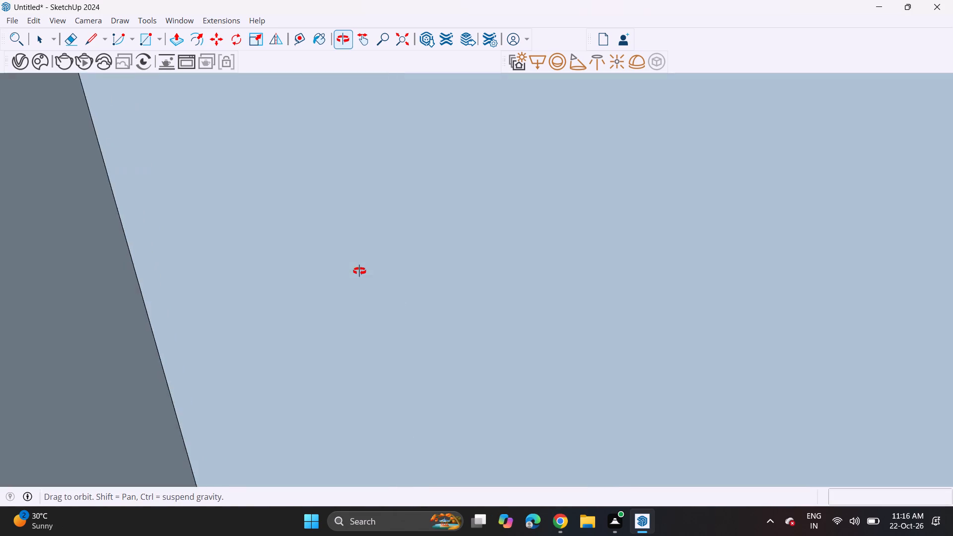
{"action": "middle_click_drag", "start_coordinate": [359, 271], "coordinate": [407, 260]}
{"action": "scroll", "coordinate": [515, 269], "scroll_direction": "up", "scroll_amount": 2}
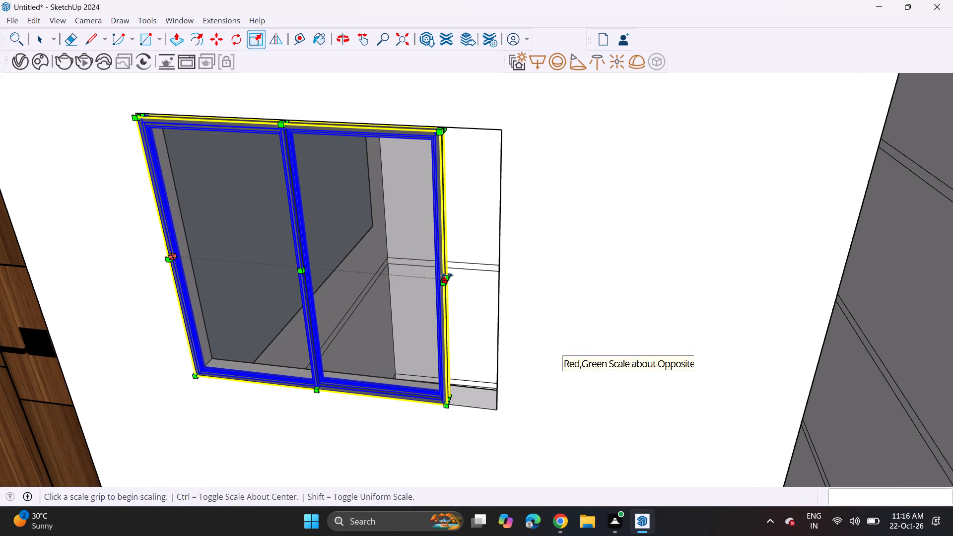
{"action": "left_click", "coordinate": [447, 275]}
{"action": "left_click", "coordinate": [501, 291]}
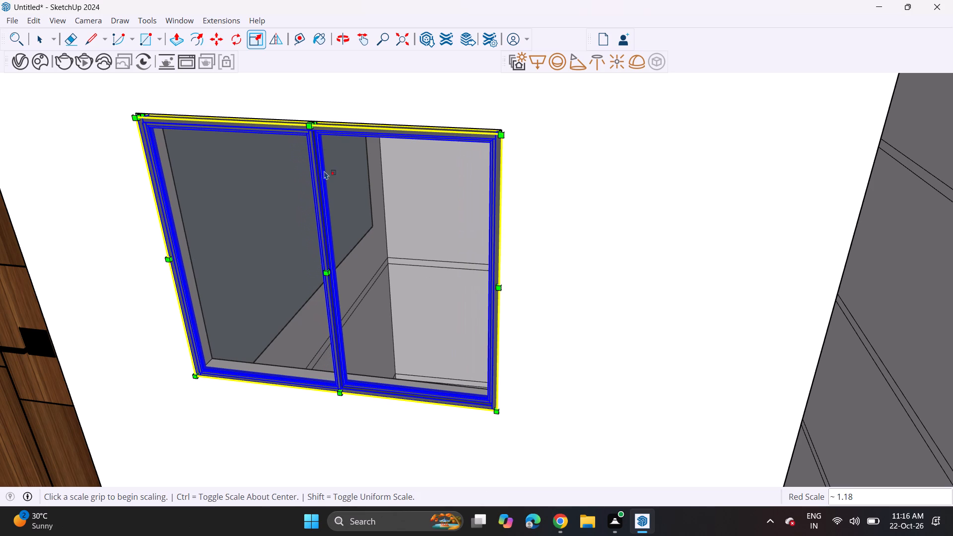
{"action": "left_click", "coordinate": [317, 123]}
{"action": "left_click", "coordinate": [317, 119]}
Copy the window about 10' 5 5/8" down into the next floor's opening and shift it about 1 11/16" onto the opening's corner.
{"action": "middle_click_drag", "start_coordinate": [311, 253], "coordinate": [340, 213]}
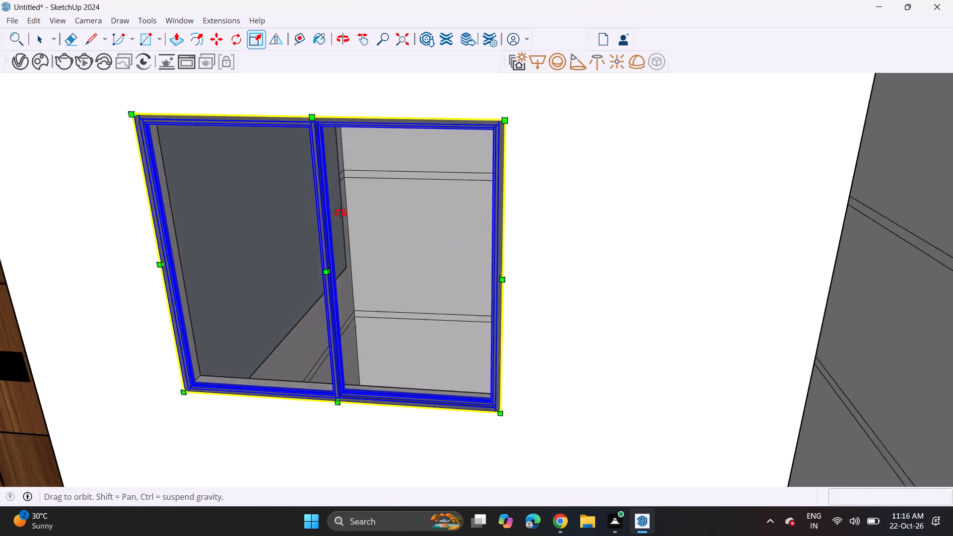
{"action": "middle_click_drag", "start_coordinate": [340, 213], "coordinate": [371, 166]}
{"action": "scroll", "coordinate": [366, 187], "scroll_direction": "down", "scroll_amount": 13}
{"action": "scroll", "coordinate": [331, 295], "scroll_direction": "down", "scroll_amount": 1}
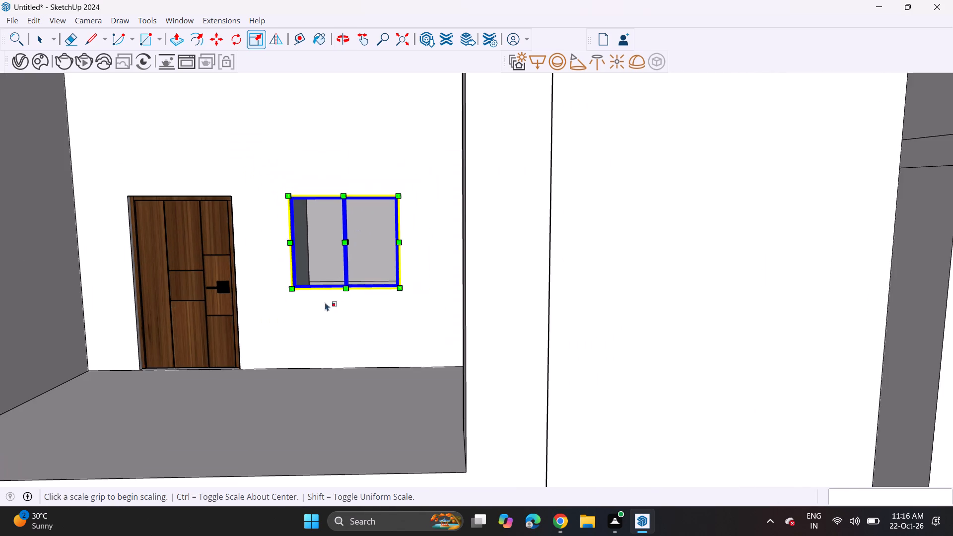
{"action": "scroll", "coordinate": [322, 307], "scroll_direction": "down", "scroll_amount": 3}
{"action": "middle_click_drag", "start_coordinate": [317, 310], "coordinate": [340, 294]}
{"action": "key", "text": "m"}
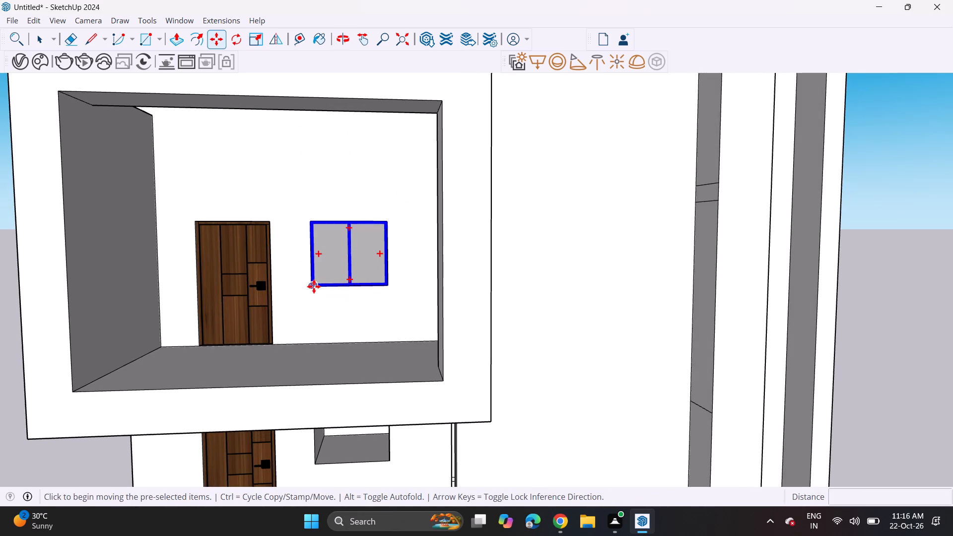
{"action": "left_click", "coordinate": [314, 286]}
{"action": "scroll", "coordinate": [299, 339], "scroll_direction": "down", "scroll_amount": 5}
{"action": "middle_click_drag", "start_coordinate": [303, 338], "coordinate": [360, 195], "text": "shift"}
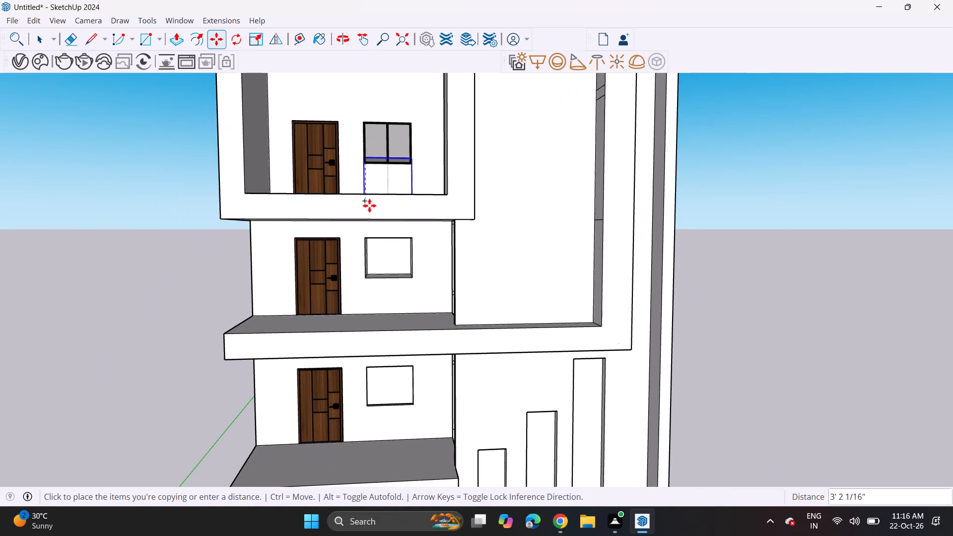
{"action": "scroll", "coordinate": [370, 251], "scroll_direction": "up", "scroll_amount": 5}
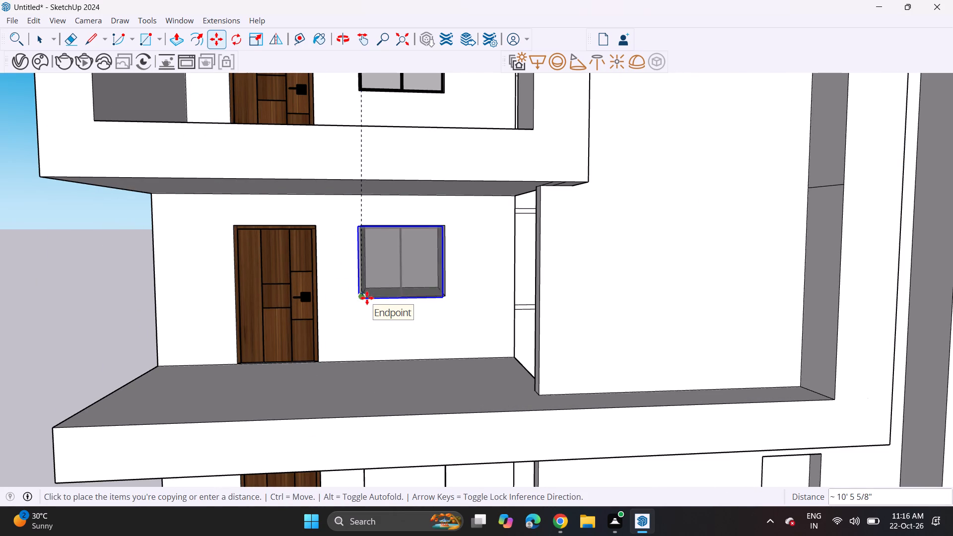
{"action": "left_click", "coordinate": [367, 298]}
{"action": "scroll", "coordinate": [360, 311], "scroll_direction": "up", "scroll_amount": 9}
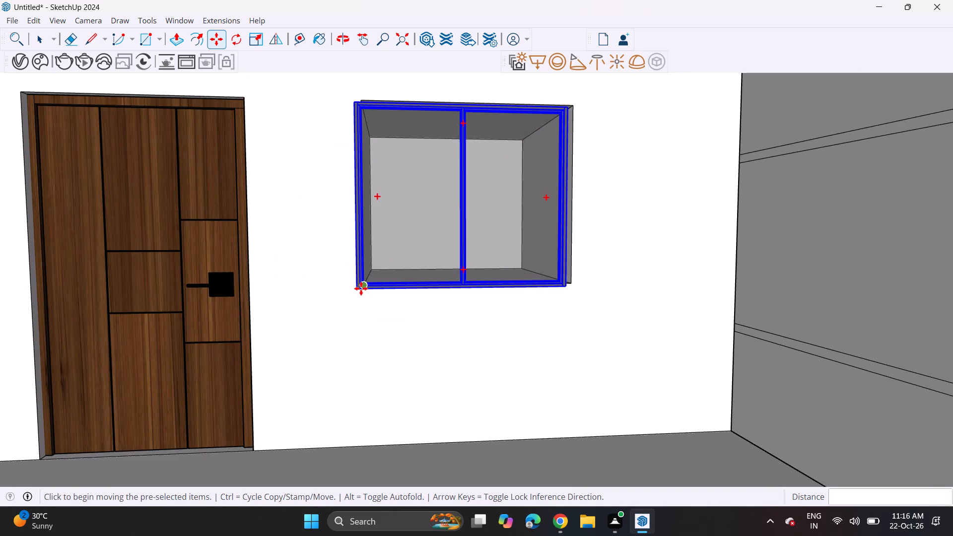
{"action": "left_click", "coordinate": [353, 291]}
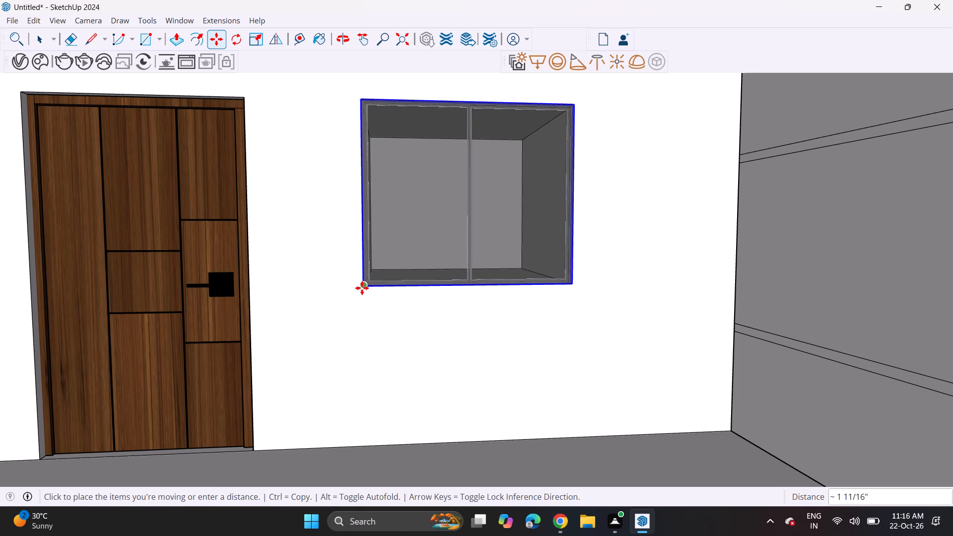
{"action": "left_click", "coordinate": [362, 288]}
Copy the window 11' 11 7/16" straight down into the window opening of the next lower floor.
{"action": "left_click", "coordinate": [362, 287]}
{"action": "scroll", "coordinate": [362, 287], "scroll_direction": "down", "scroll_amount": 4}
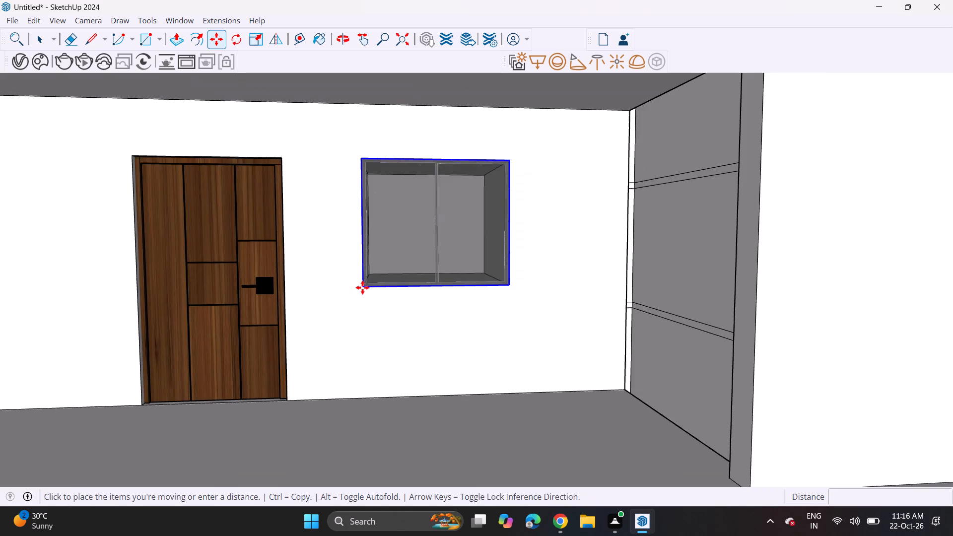
{"action": "scroll", "coordinate": [354, 320], "scroll_direction": "down", "scroll_amount": 5}
{"action": "middle_click_drag", "start_coordinate": [352, 211], "coordinate": [352, 72], "text": "shift"}
{"action": "scroll", "coordinate": [352, 239], "scroll_direction": "down", "scroll_amount": 4}
{"action": "middle_click_drag", "start_coordinate": [357, 367], "coordinate": [357, 321], "text": "shift"}
{"action": "scroll", "coordinate": [357, 367], "scroll_direction": "up", "scroll_amount": 1, "text": "shift"}
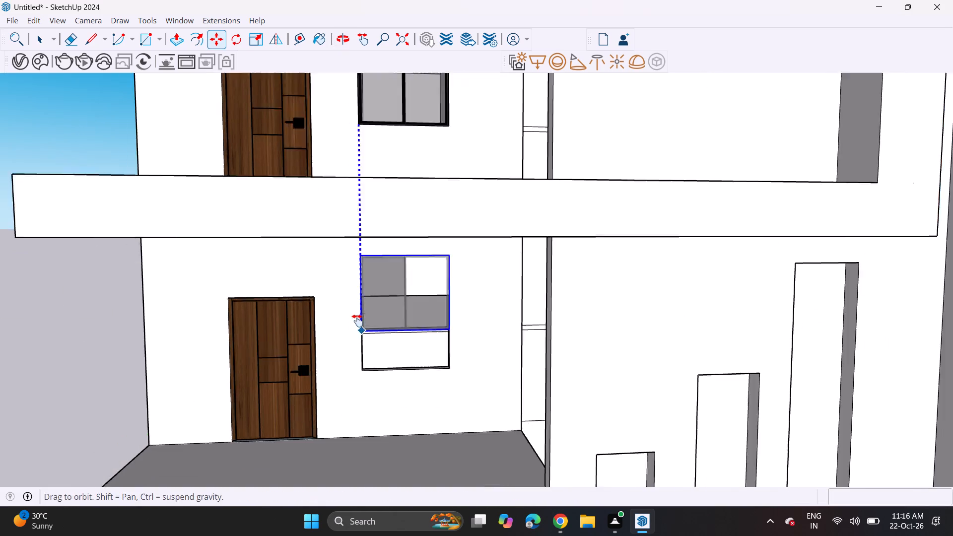
{"action": "middle_click_drag", "start_coordinate": [357, 321], "coordinate": [357, 202], "text": "shift"}
{"action": "scroll", "coordinate": [367, 223], "scroll_direction": "up", "scroll_amount": 4}
{"action": "left_click", "coordinate": [356, 295]}
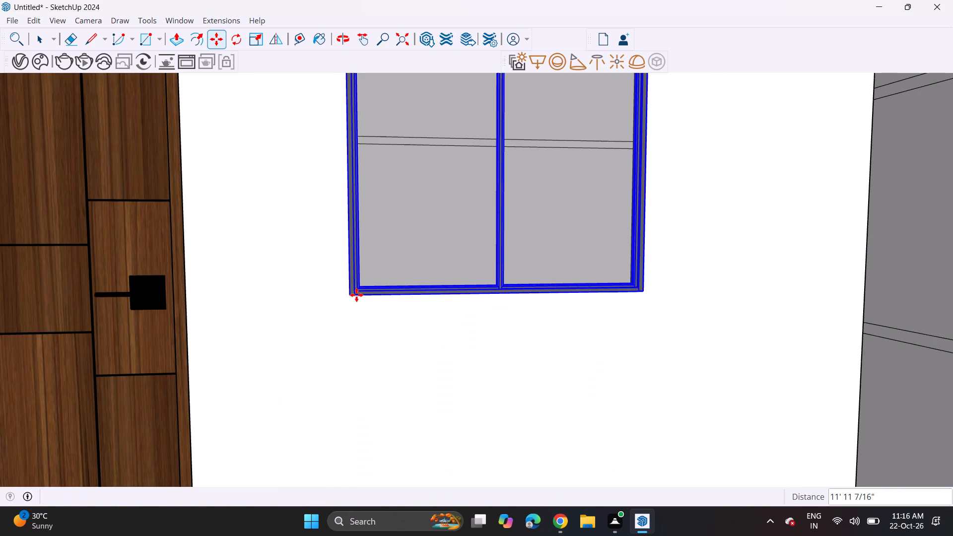
Copy the window about 9' 6 5/16" down into the opening behind the slat-screen balcony and deselect it.
{"action": "left_click", "coordinate": [351, 296]}
{"action": "scroll", "coordinate": [351, 296], "scroll_direction": "down", "scroll_amount": 5}
{"action": "middle_click_drag", "start_coordinate": [349, 295], "coordinate": [349, 125], "text": "shift"}
{"action": "scroll", "coordinate": [346, 171], "scroll_direction": "down", "scroll_amount": 6}
{"action": "scroll", "coordinate": [350, 226], "scroll_direction": "down", "scroll_amount": 4}
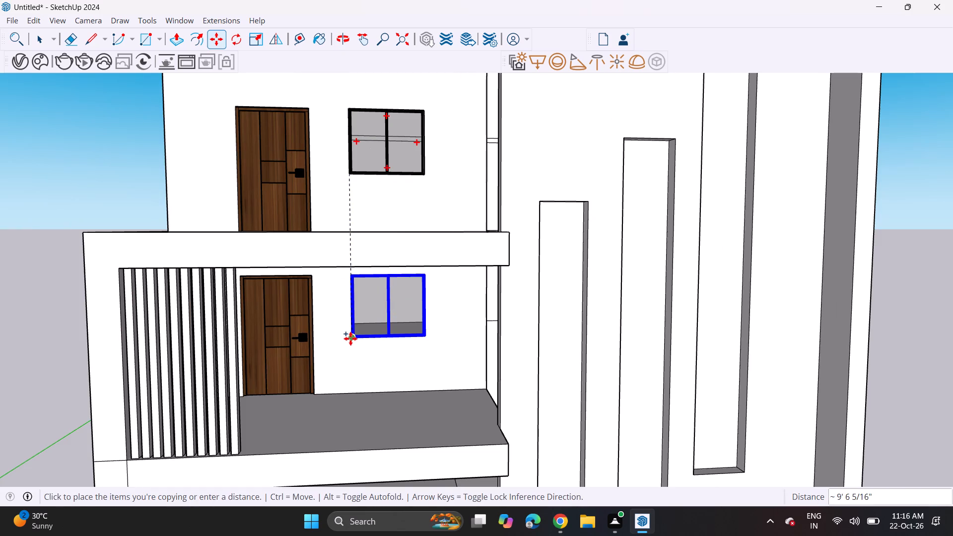
{"action": "left_click", "coordinate": [350, 338]}
{"action": "left_click", "coordinate": [353, 343]}
{"action": "scroll", "coordinate": [353, 343], "scroll_direction": "down", "scroll_amount": 5, "text": "ctrl"}
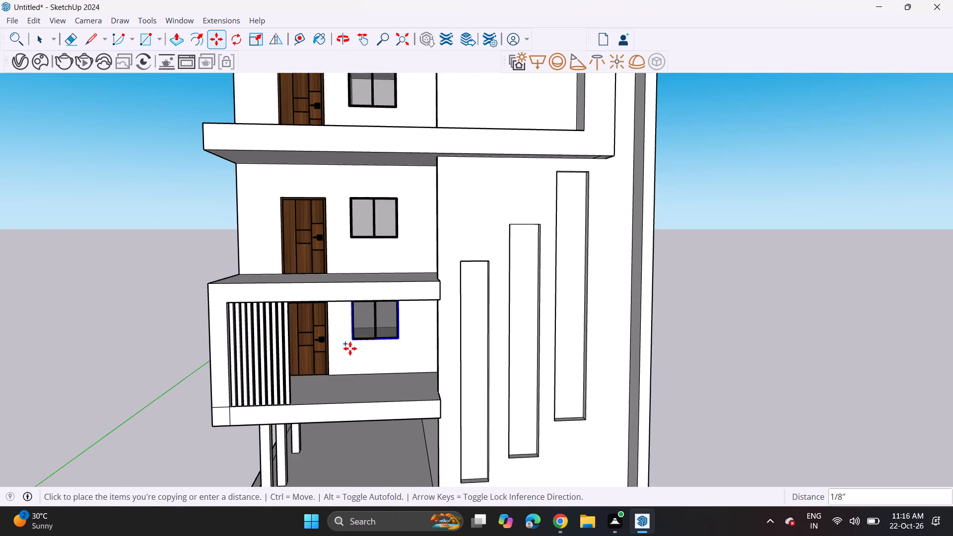
{"action": "middle_click_drag", "start_coordinate": [348, 352], "coordinate": [360, 239]}
{"action": "key", "text": "space"}
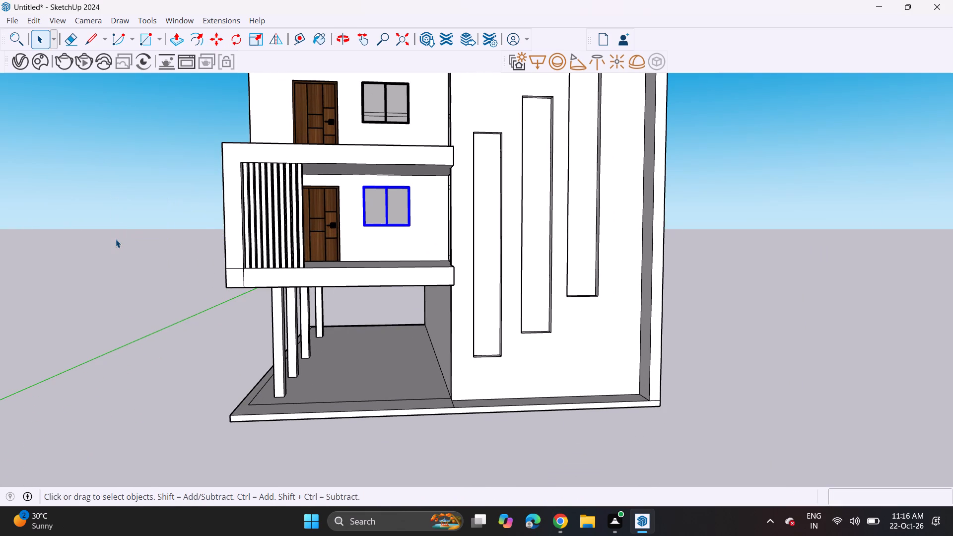
{"action": "scroll", "coordinate": [116, 239], "scroll_direction": "down", "scroll_amount": 5}
{"action": "left_click", "coordinate": [119, 211]}
Draw a rectangle of about 4 1/2" by 6 5/8" on the top framed balcony's floor, near its front corner beside the side wall.
{"action": "scroll", "coordinate": [119, 211], "scroll_direction": "down", "scroll_amount": 5}
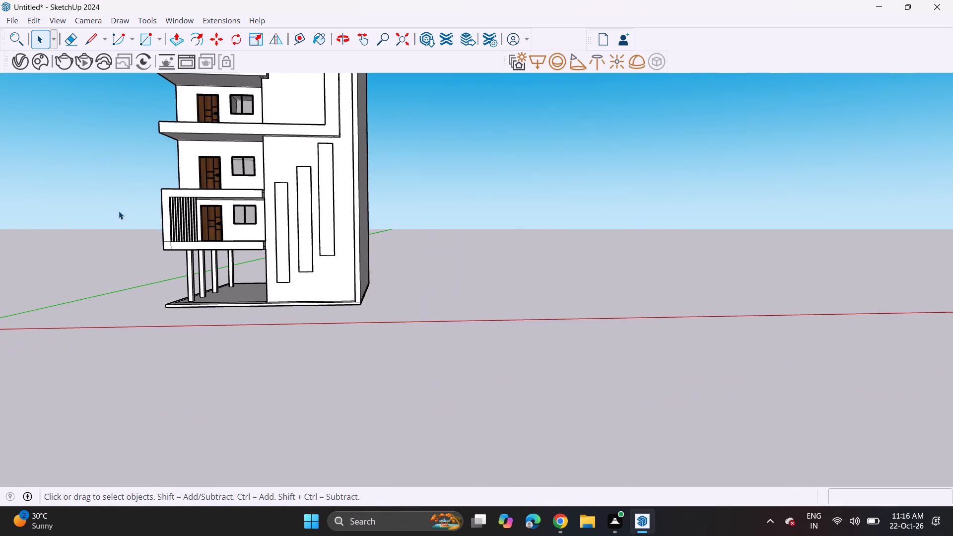
{"action": "middle_click_drag", "start_coordinate": [124, 201], "coordinate": [342, 337]}
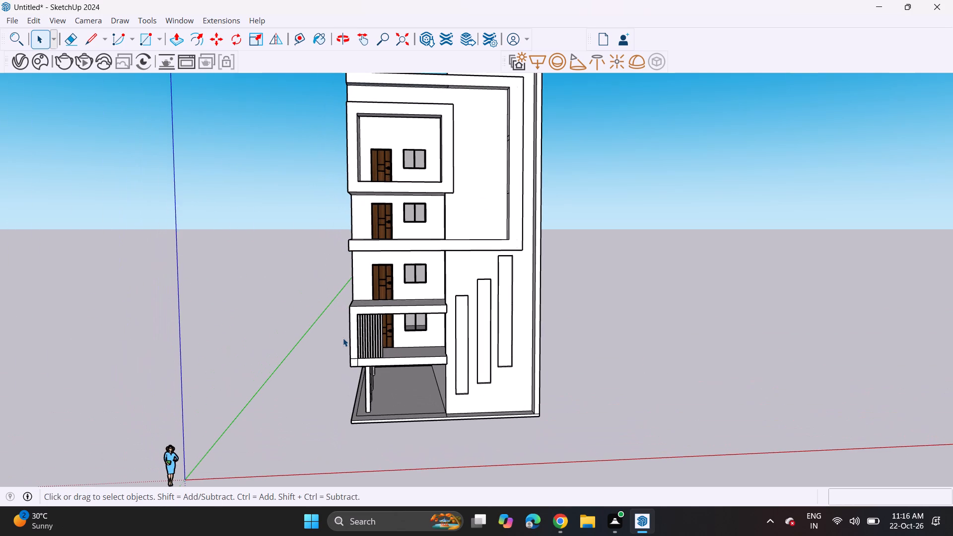
{"action": "middle_click_drag", "start_coordinate": [378, 147], "coordinate": [341, 255]}
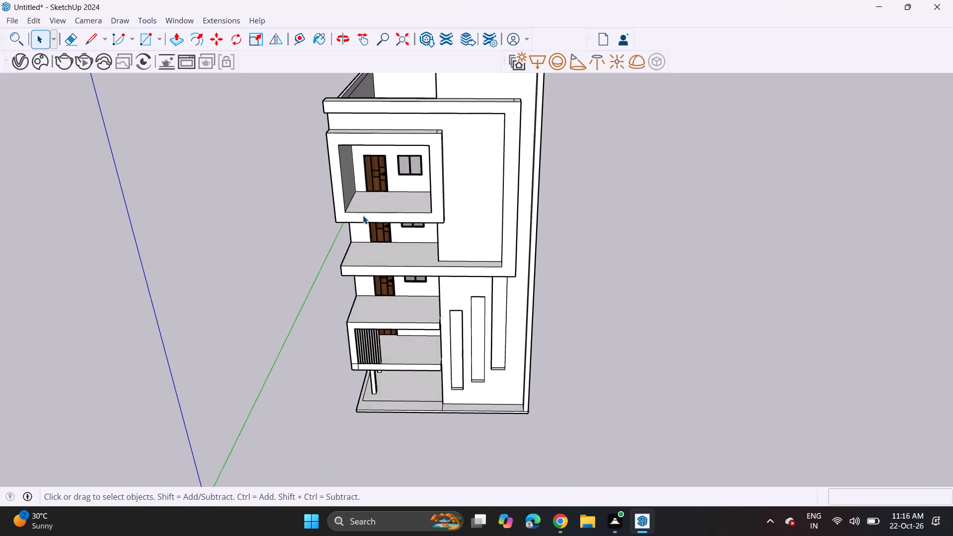
{"action": "scroll", "coordinate": [363, 215], "scroll_direction": "up", "scroll_amount": 18}
{"action": "middle_click_drag", "start_coordinate": [327, 195], "coordinate": [318, 214]}
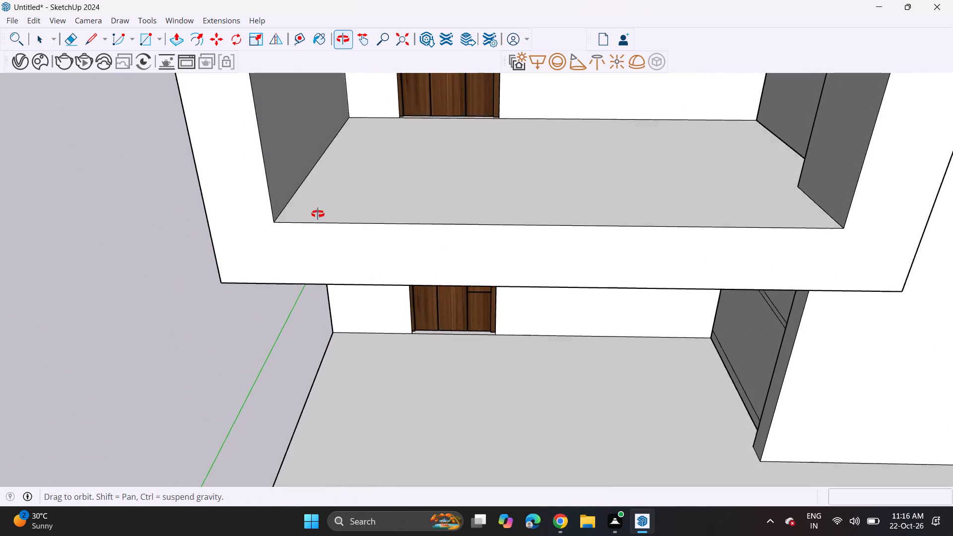
{"action": "middle_click_drag", "start_coordinate": [318, 214], "coordinate": [310, 226]}
{"action": "left_click", "coordinate": [143, 36]}
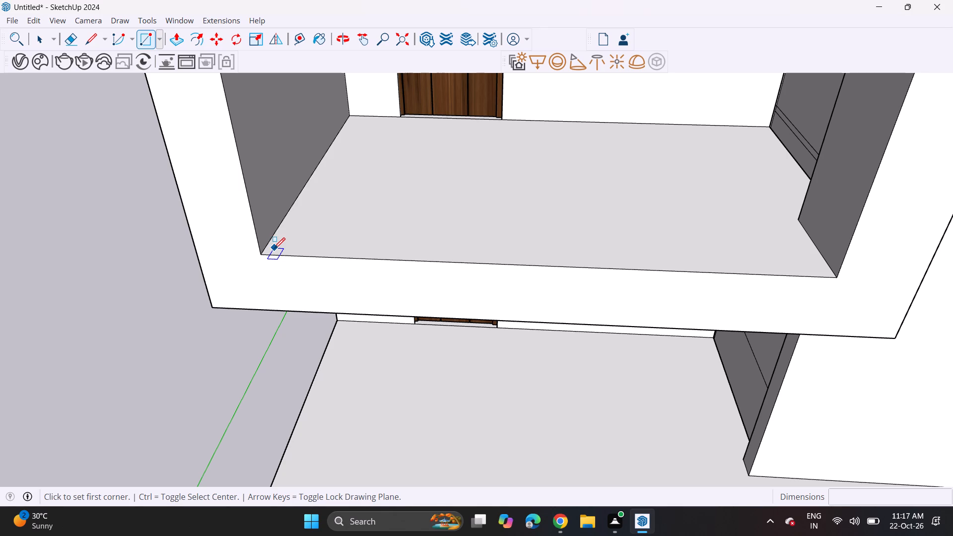
{"action": "left_click", "coordinate": [274, 249]}
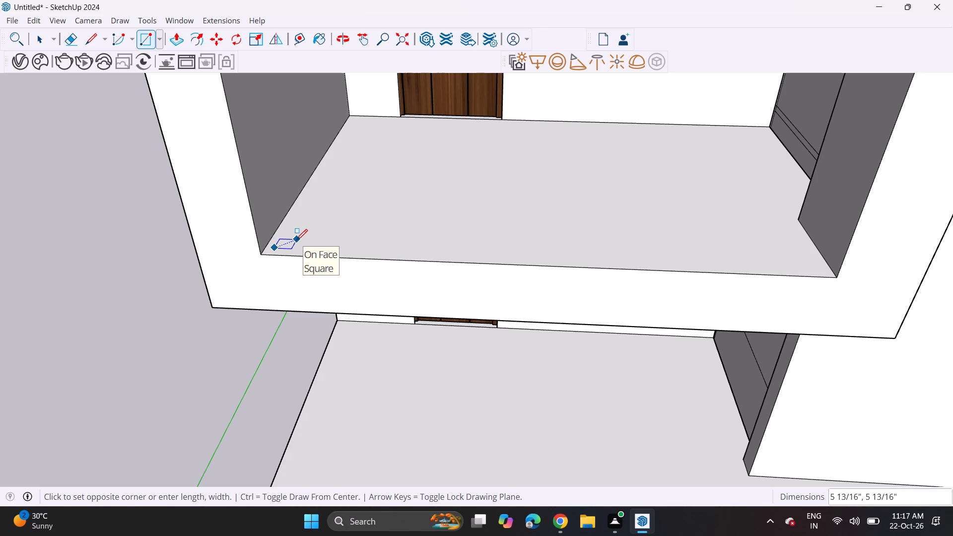
{"action": "scroll", "coordinate": [296, 240], "scroll_direction": "up", "scroll_amount": 10}
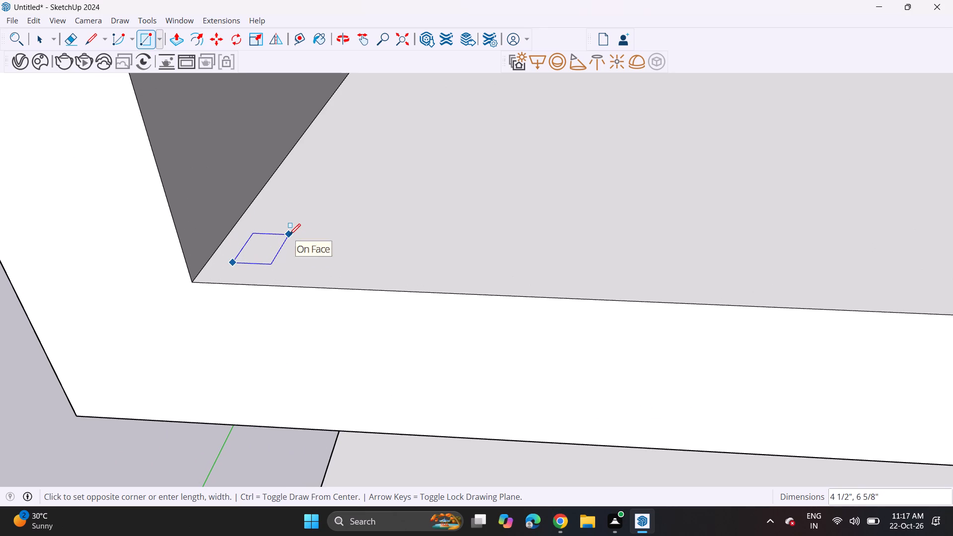
{"action": "left_click", "coordinate": [291, 236]}
Copy the small slat rectangle four times in a row along the balcony floor's front edge, about 6 1/4" apart.
{"action": "key", "text": "space"}
{"action": "double_click", "coordinate": [258, 248]}
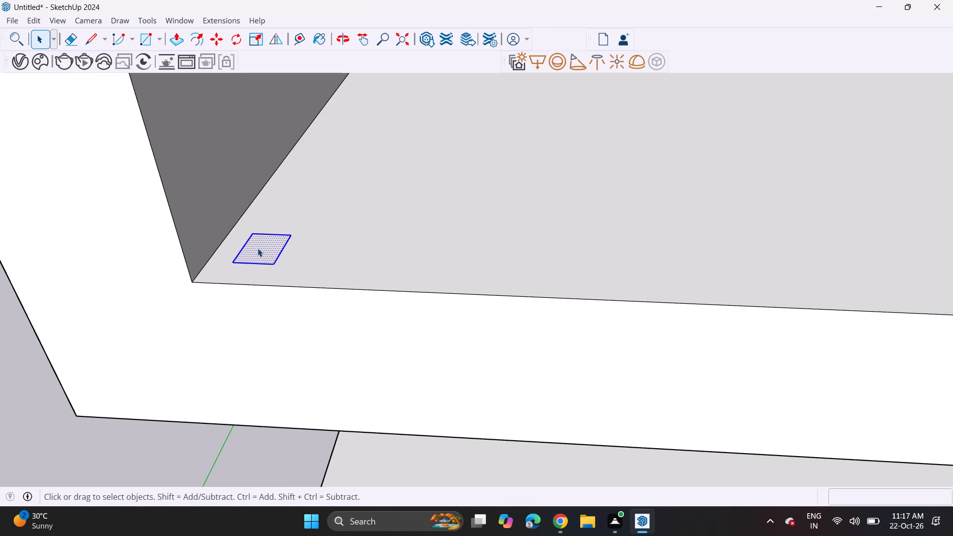
{"action": "key", "text": "m"}
{"action": "left_click", "coordinate": [233, 261]}
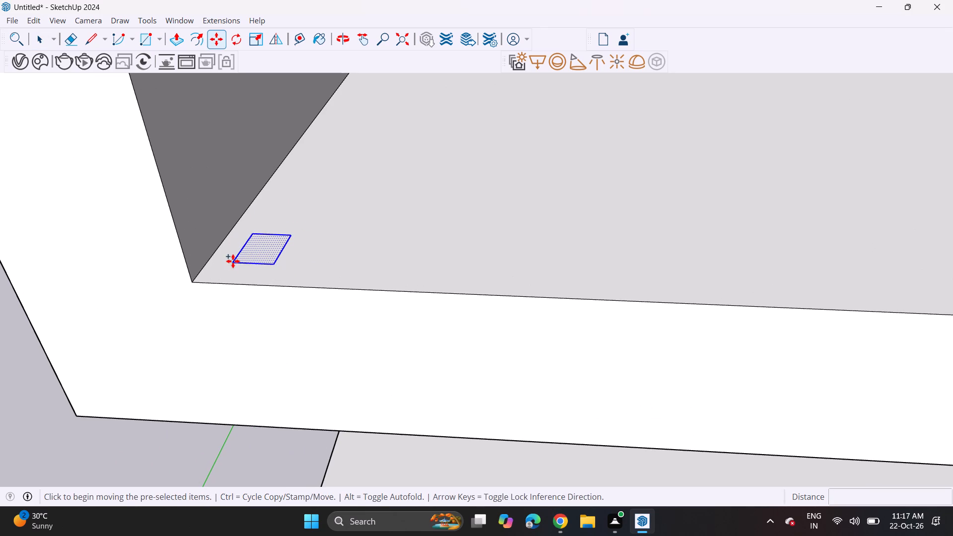
{"action": "left_click", "coordinate": [286, 262]}
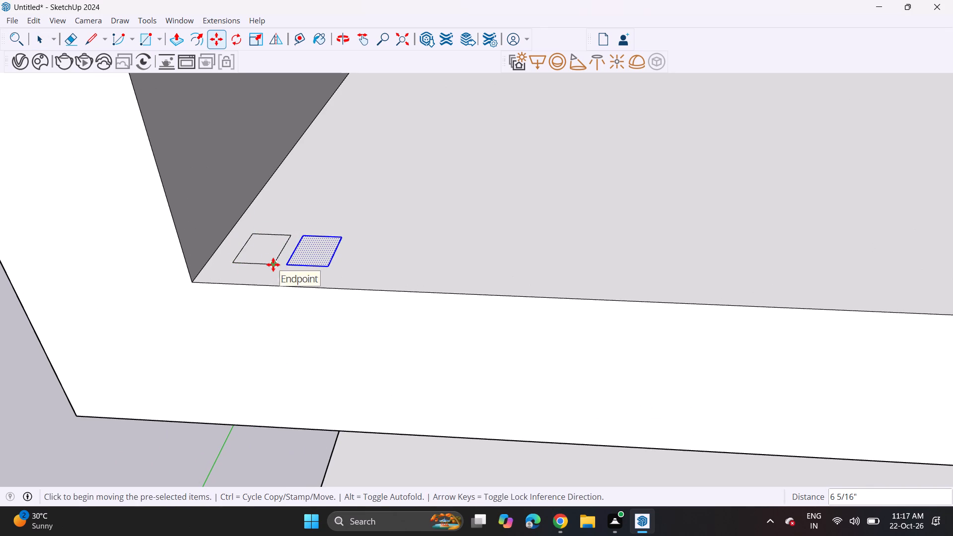
{"action": "left_click", "coordinate": [273, 265]}
{"action": "left_click", "coordinate": [327, 270]}
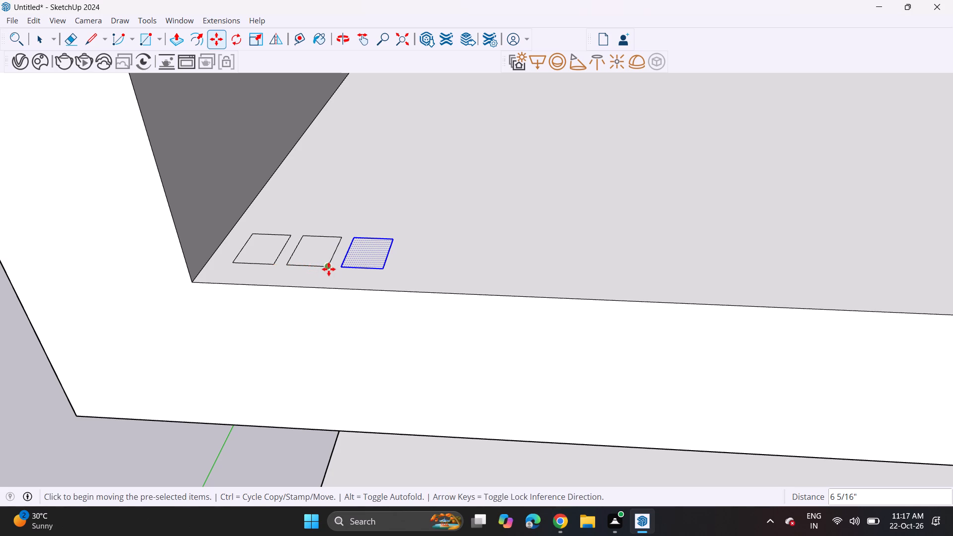
{"action": "left_click", "coordinate": [329, 269]}
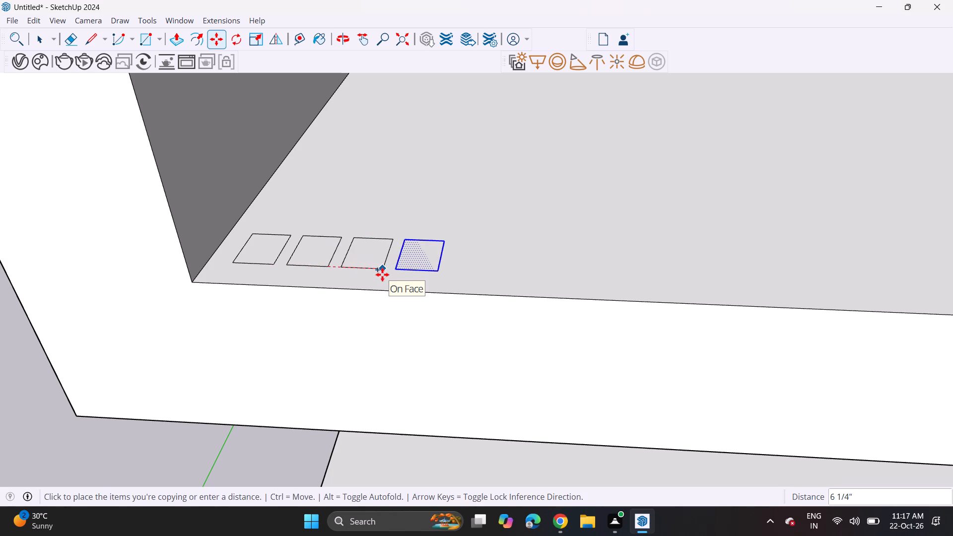
{"action": "left_click", "coordinate": [382, 274]}
{"action": "left_click", "coordinate": [383, 271]}
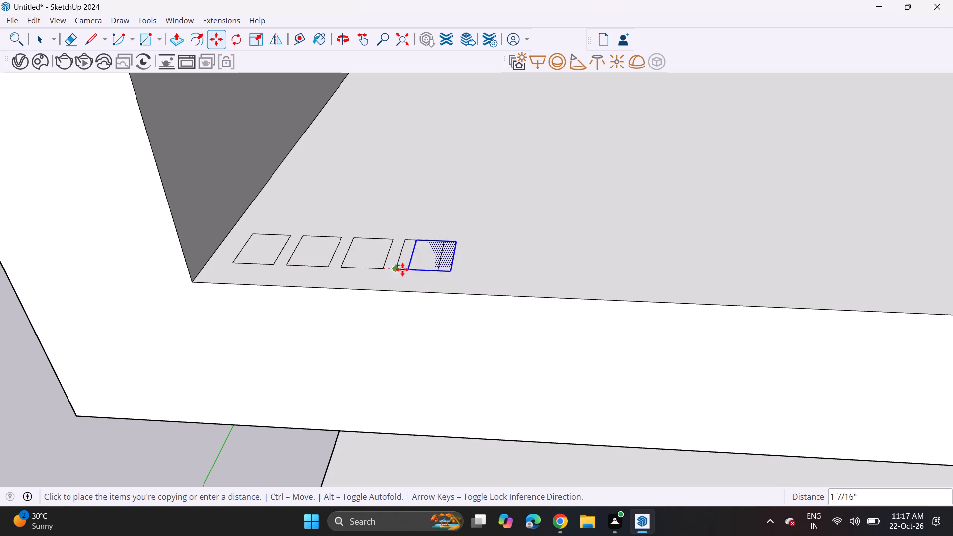
{"action": "left_click", "coordinate": [438, 275]}
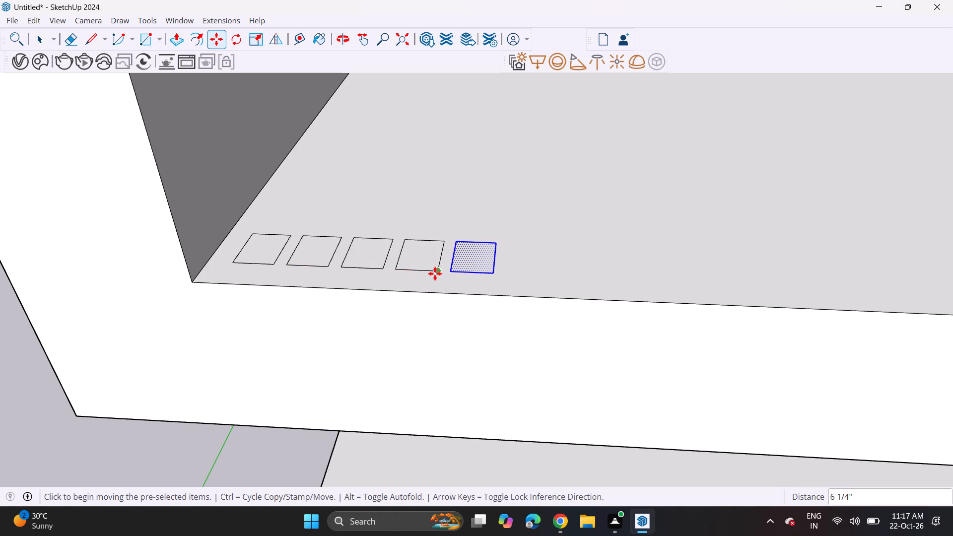
Continue the row with four more copies of the slat rectangle at the same spacing of about 6 1/4".
{"action": "left_click", "coordinate": [435, 273]}
{"action": "left_click", "coordinate": [492, 272]}
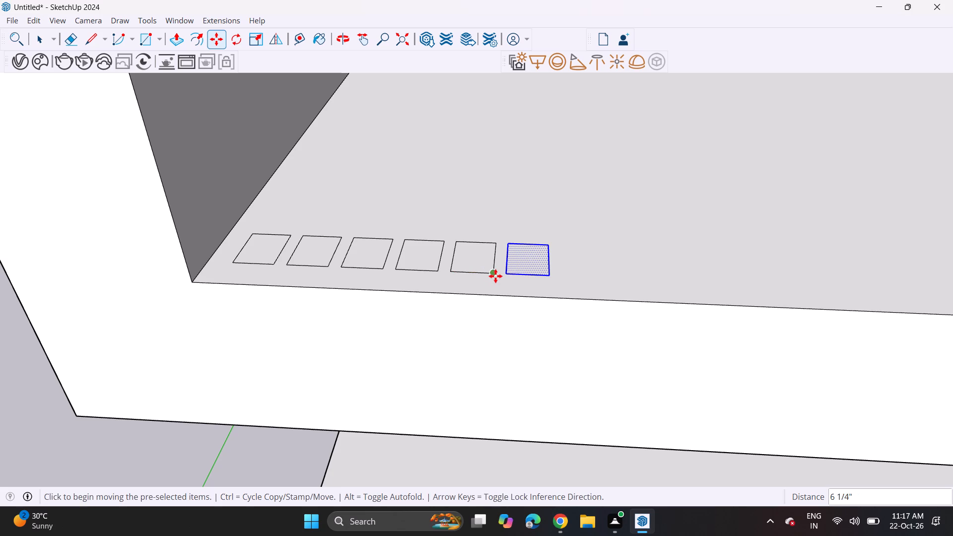
{"action": "left_click", "coordinate": [495, 276]}
{"action": "left_click", "coordinate": [550, 277]}
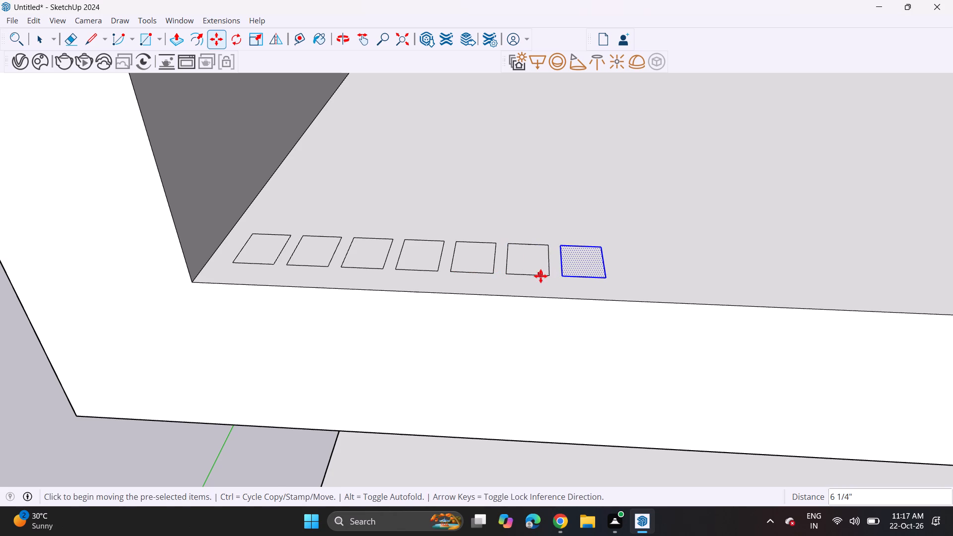
{"action": "left_click", "coordinate": [550, 274]}
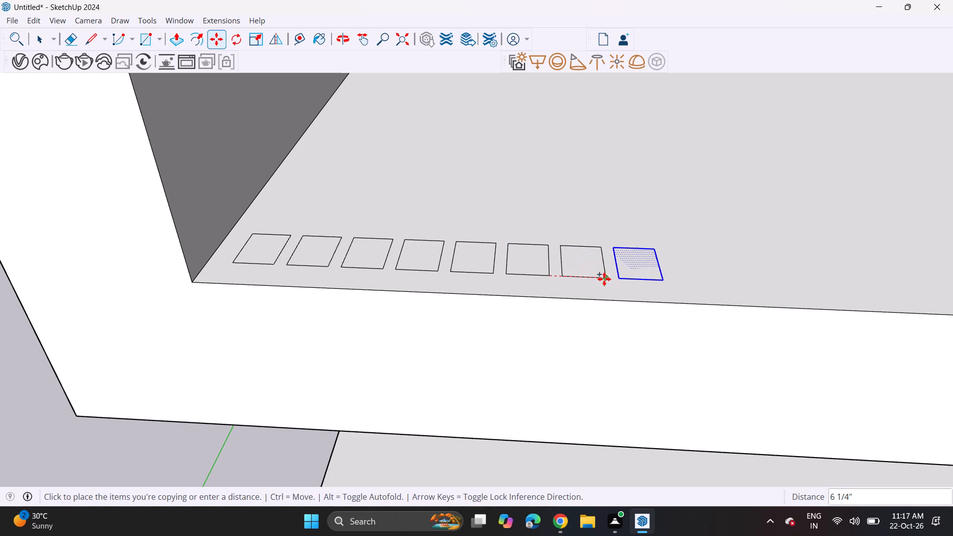
{"action": "left_click", "coordinate": [608, 279]}
{"action": "left_click", "coordinate": [605, 279]}
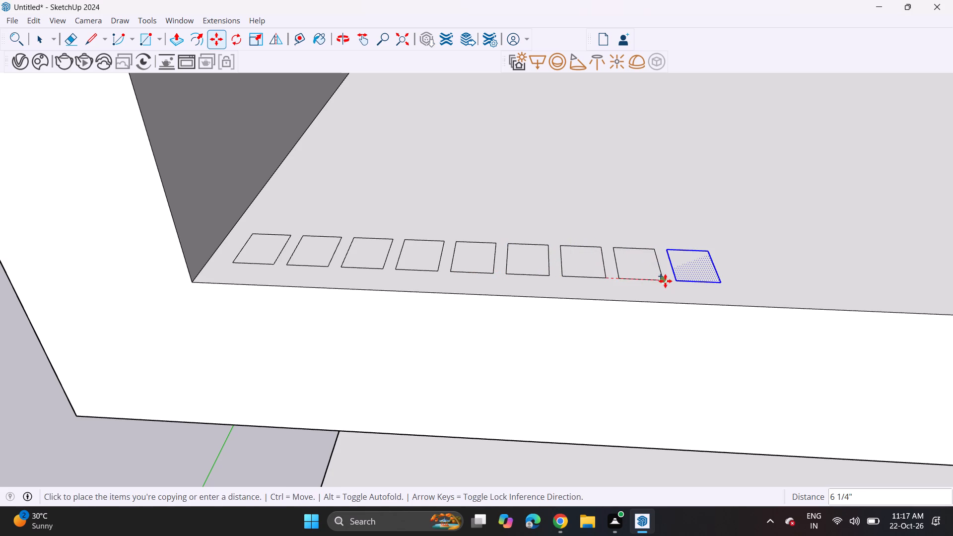
{"action": "left_click", "coordinate": [665, 281]}
Push/Pull the first five slat rectangles, starting beside the side wall, up 11' 11 1/16" to the top of the balcony frame's opening.
{"action": "scroll", "coordinate": [655, 286], "scroll_direction": "down", "scroll_amount": 20}
{"action": "scroll", "coordinate": [634, 302], "scroll_direction": "down", "scroll_amount": 4}
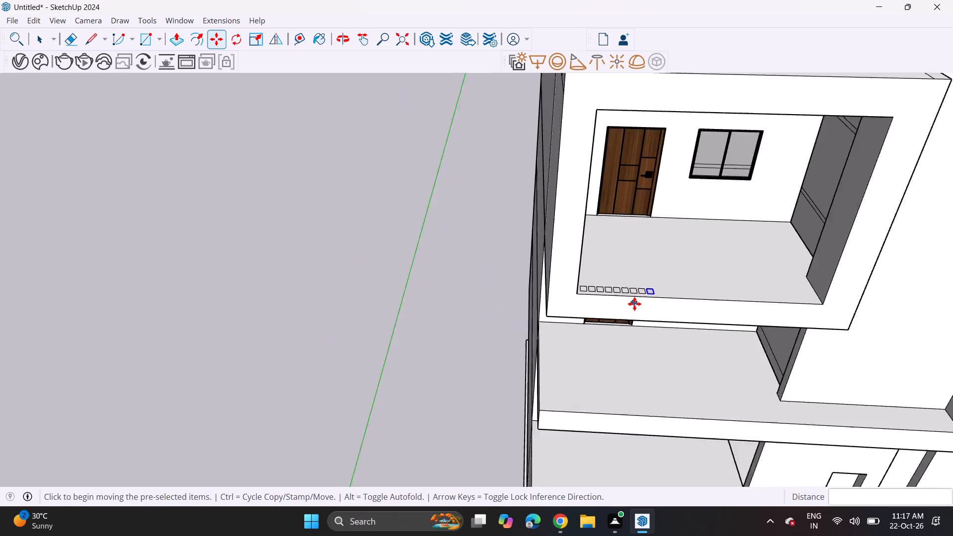
{"action": "scroll", "coordinate": [634, 304], "scroll_direction": "down", "scroll_amount": 2}
{"action": "middle_click_drag", "start_coordinate": [633, 305], "coordinate": [496, 302]}
{"action": "scroll", "coordinate": [469, 259], "scroll_direction": "up", "scroll_amount": 5}
{"action": "left_click", "coordinate": [174, 42]}
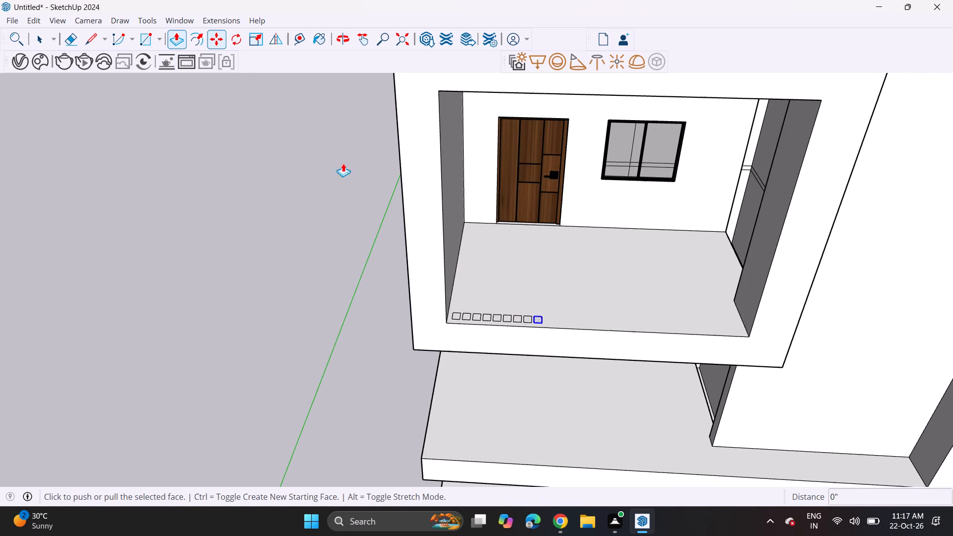
{"action": "key", "text": "Escape"}
{"action": "scroll", "coordinate": [451, 311], "scroll_direction": "up", "scroll_amount": 6}
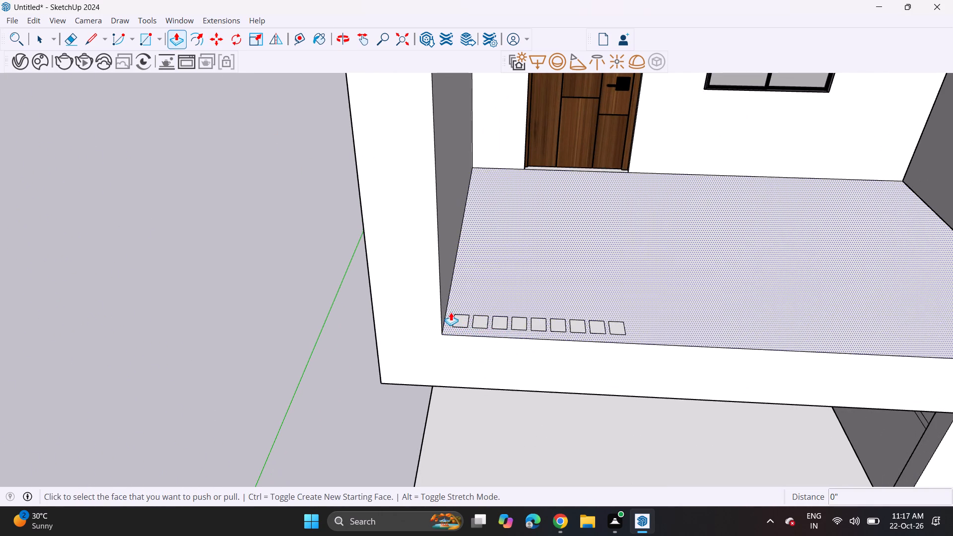
{"action": "left_click", "coordinate": [458, 319]}
{"action": "scroll", "coordinate": [455, 269], "scroll_direction": "down", "scroll_amount": 5}
{"action": "middle_click_drag", "start_coordinate": [454, 261], "coordinate": [386, 386], "text": "shift"}
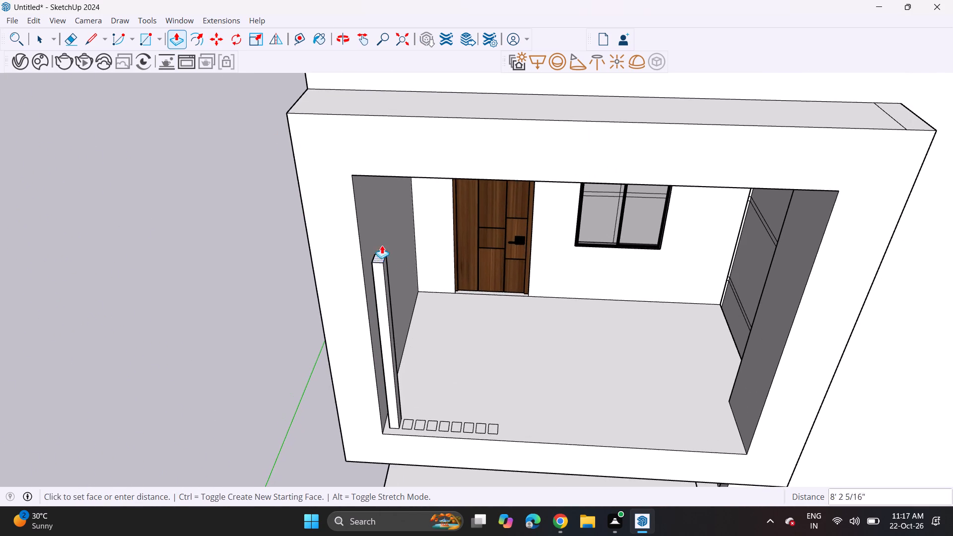
{"action": "left_click", "coordinate": [407, 176]}
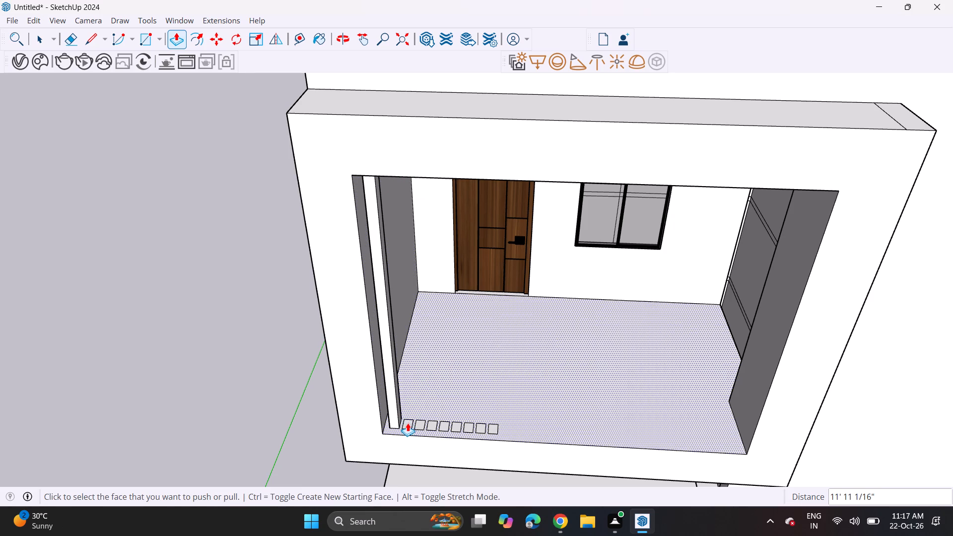
{"action": "double_click", "coordinate": [408, 423]}
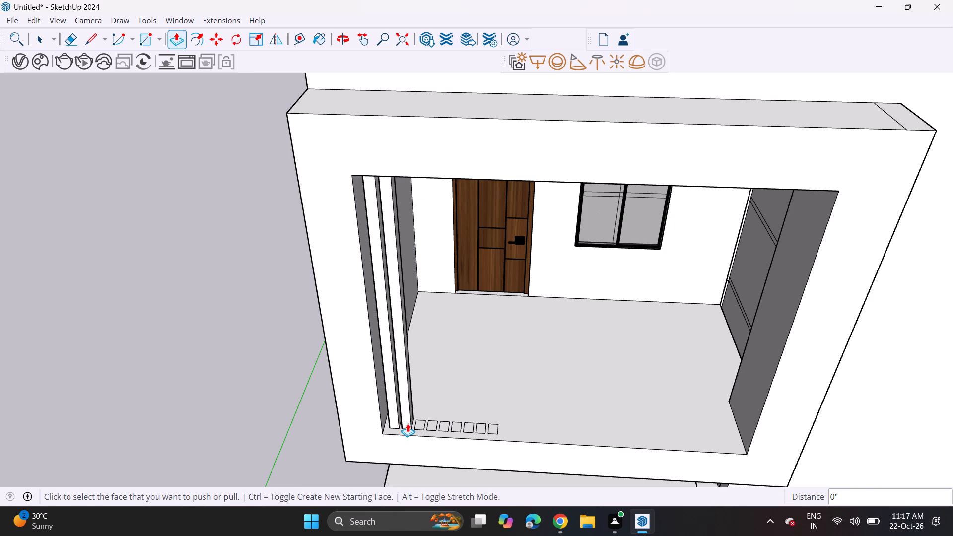
{"action": "double_click", "coordinate": [421, 423]}
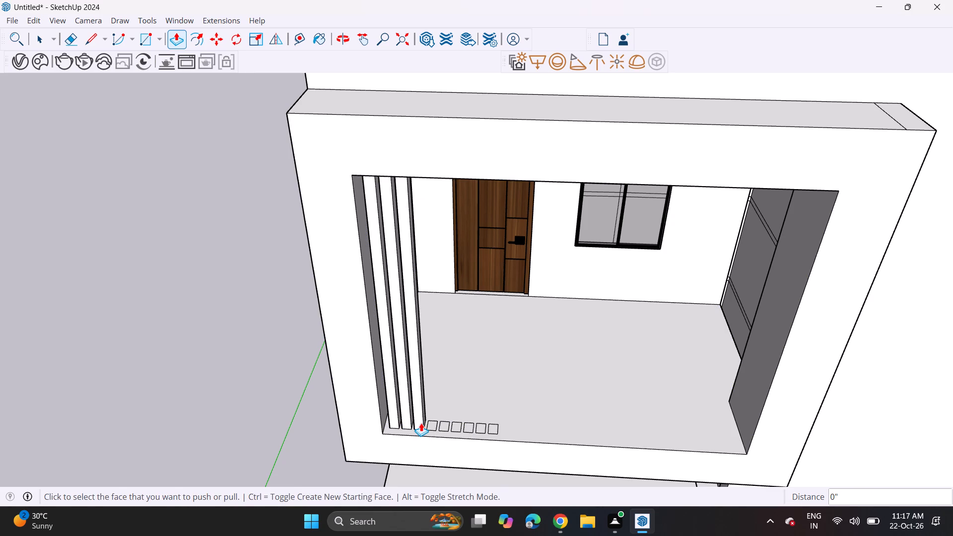
{"action": "double_click", "coordinate": [431, 422]}
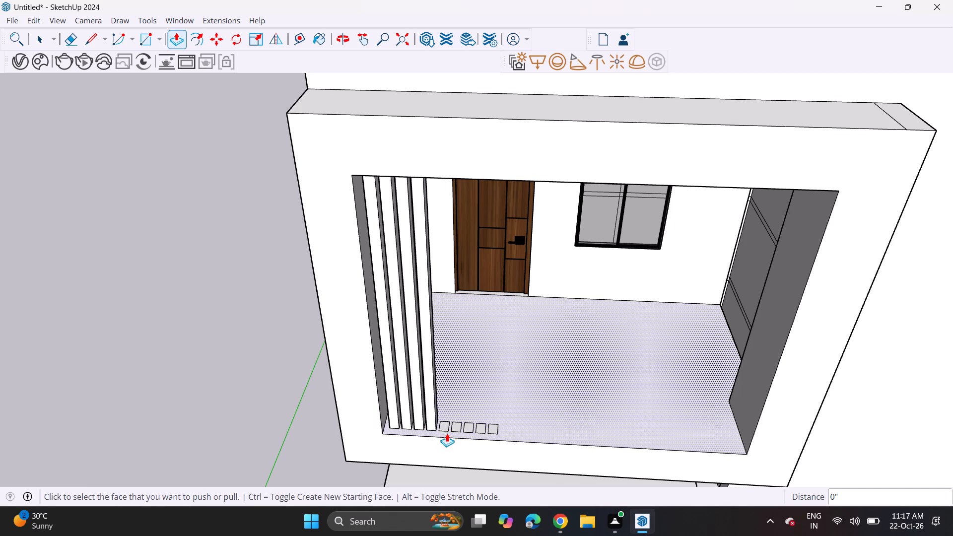
{"action": "double_click", "coordinate": [441, 428]}
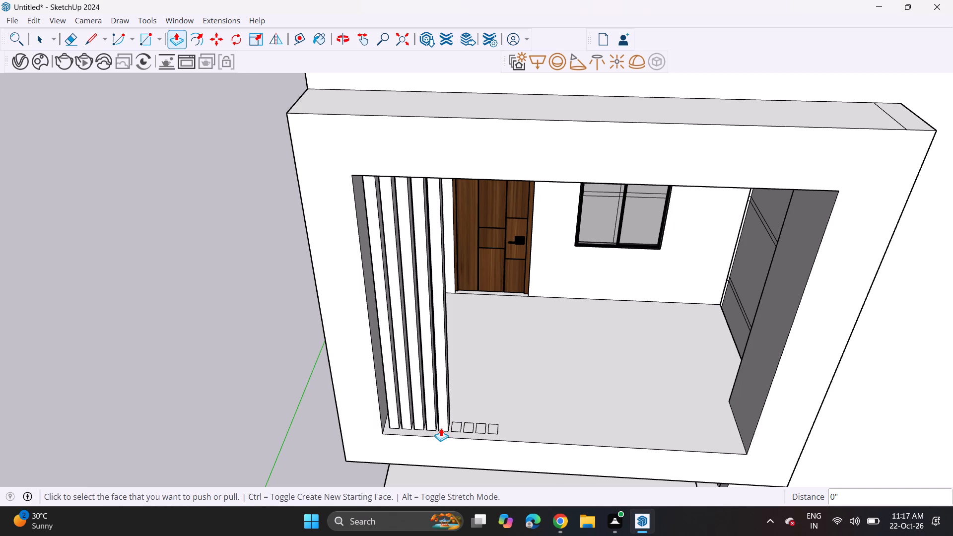
Push/Pull the remaining four slat rectangles up 11' 11 1/16" to the top of the frame opening and leave nothing selected.
{"action": "left_click", "coordinate": [454, 426]}
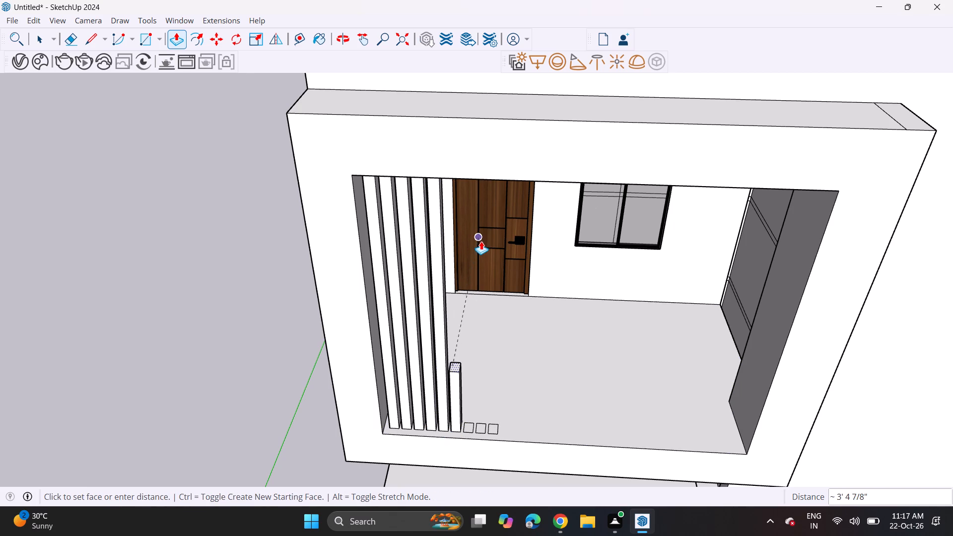
{"action": "left_click", "coordinate": [465, 179]}
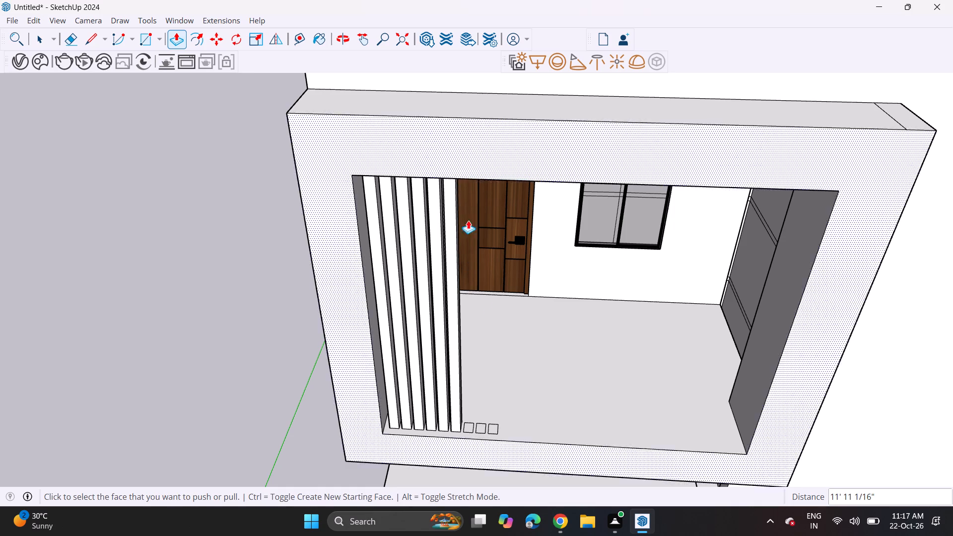
{"action": "left_click", "coordinate": [468, 426]}
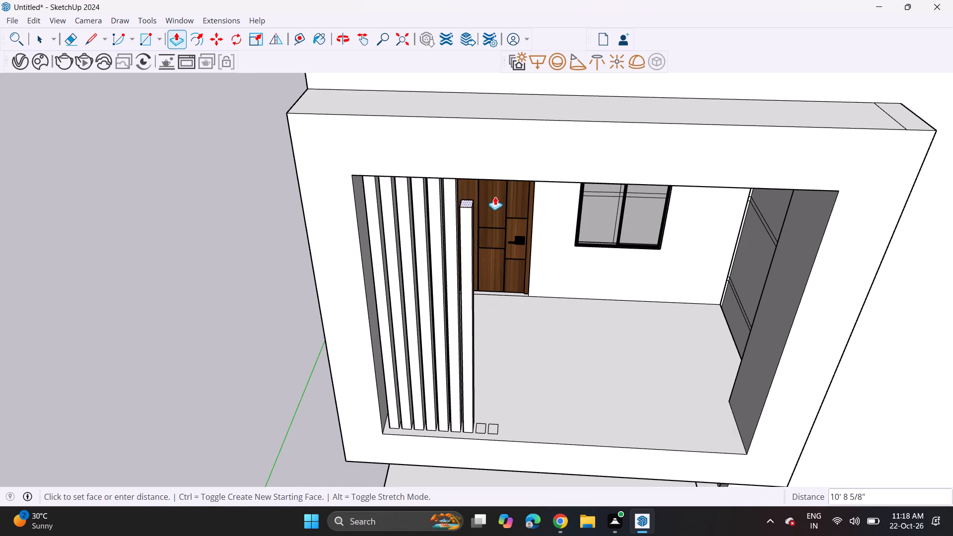
{"action": "left_click", "coordinate": [501, 180]}
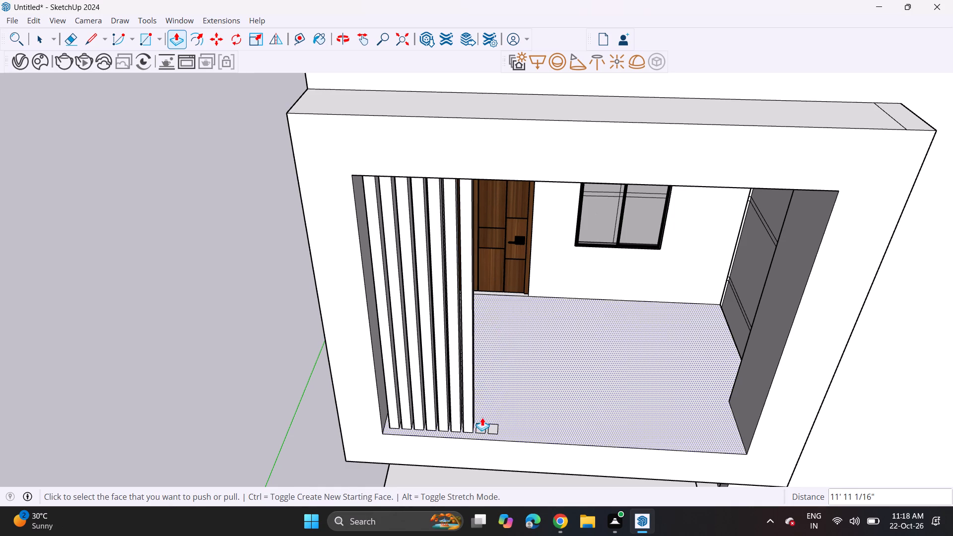
{"action": "left_click", "coordinate": [479, 433]}
{"action": "key", "text": "Escape"}
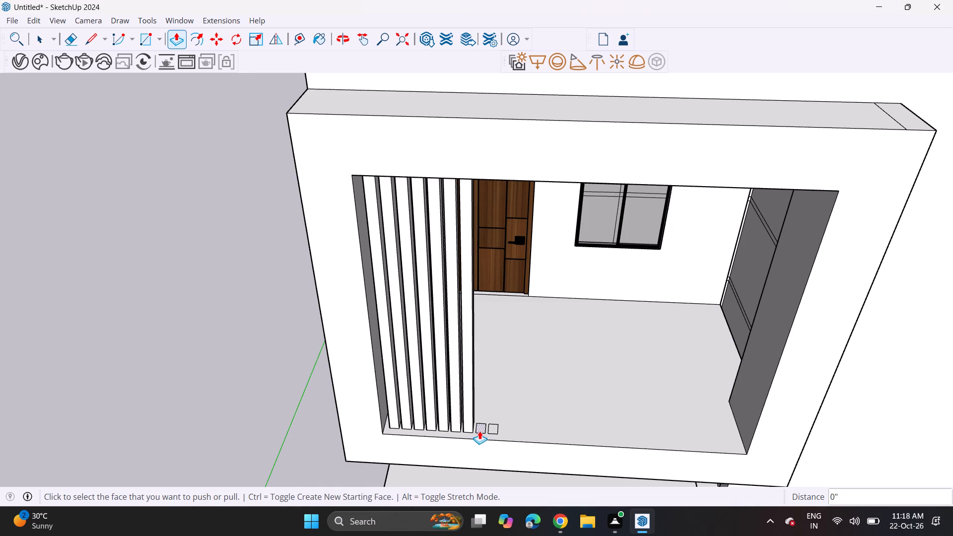
{"action": "left_click", "coordinate": [479, 429]}
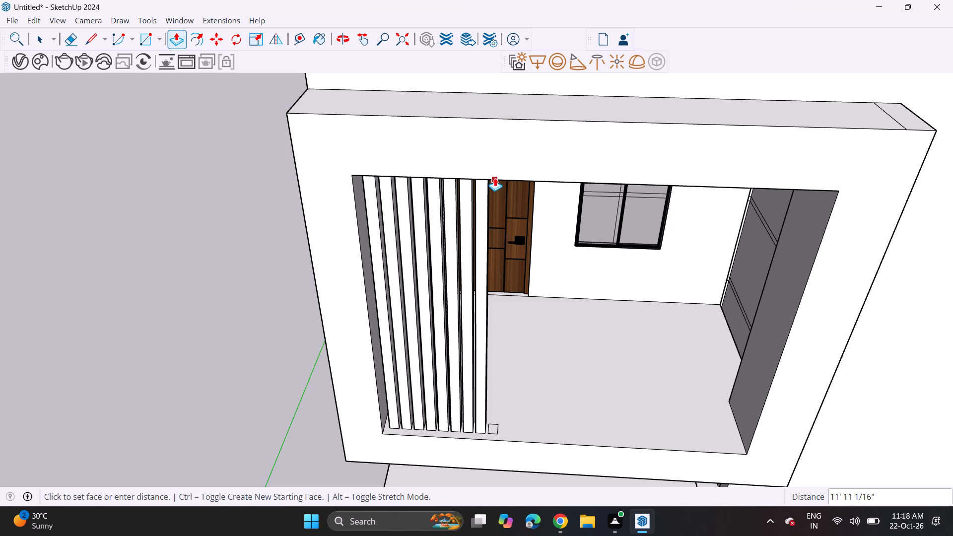
{"action": "left_click", "coordinate": [495, 178]}
{"action": "left_click", "coordinate": [494, 431]}
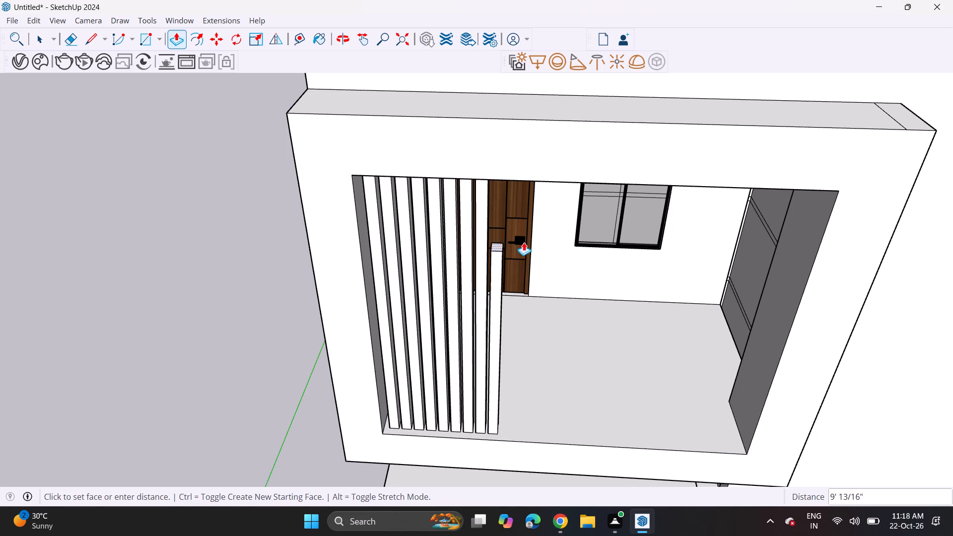
{"action": "left_click", "coordinate": [529, 183]}
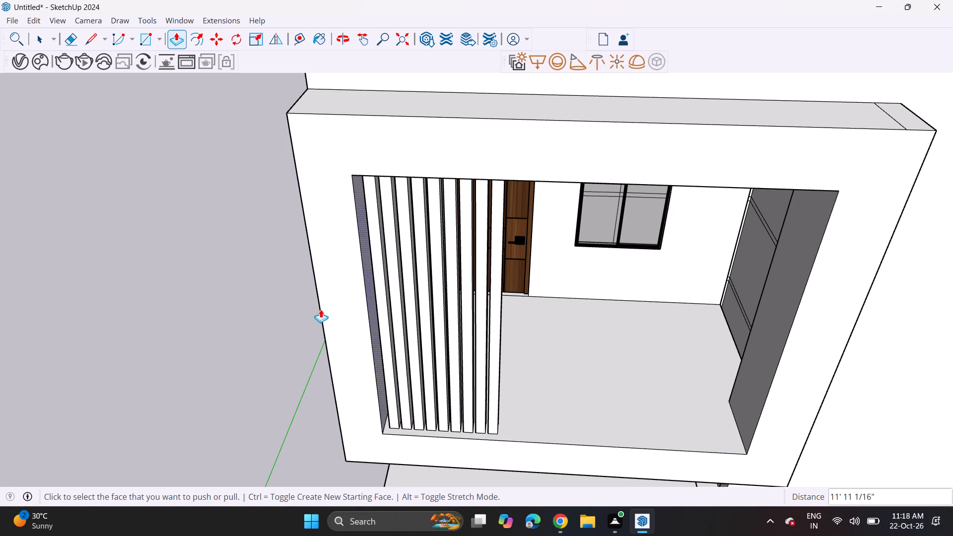
{"action": "key", "text": "space"}
{"action": "left_click", "coordinate": [296, 328]}
Examine the whole front of the building, including the new balcony slats, from above and from eye level.
{"action": "scroll", "coordinate": [297, 345], "scroll_direction": "down", "scroll_amount": 3}
{"action": "scroll", "coordinate": [371, 324], "scroll_direction": "down", "scroll_amount": 1}
{"action": "scroll", "coordinate": [361, 372], "scroll_direction": "down", "scroll_amount": 7}
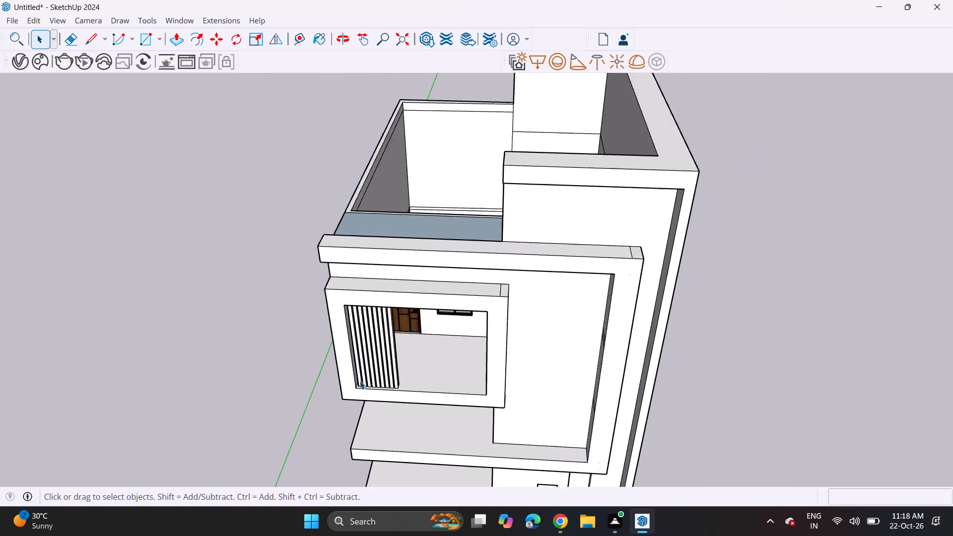
{"action": "middle_click_drag", "start_coordinate": [361, 402], "coordinate": [385, 291]}
{"action": "scroll", "coordinate": [393, 261], "scroll_direction": "down", "scroll_amount": 5}
{"action": "middle_click_drag", "start_coordinate": [402, 324], "coordinate": [378, 246], "text": "shift"}
{"action": "scroll", "coordinate": [401, 321], "scroll_direction": "up", "scroll_amount": 1, "text": "shift"}
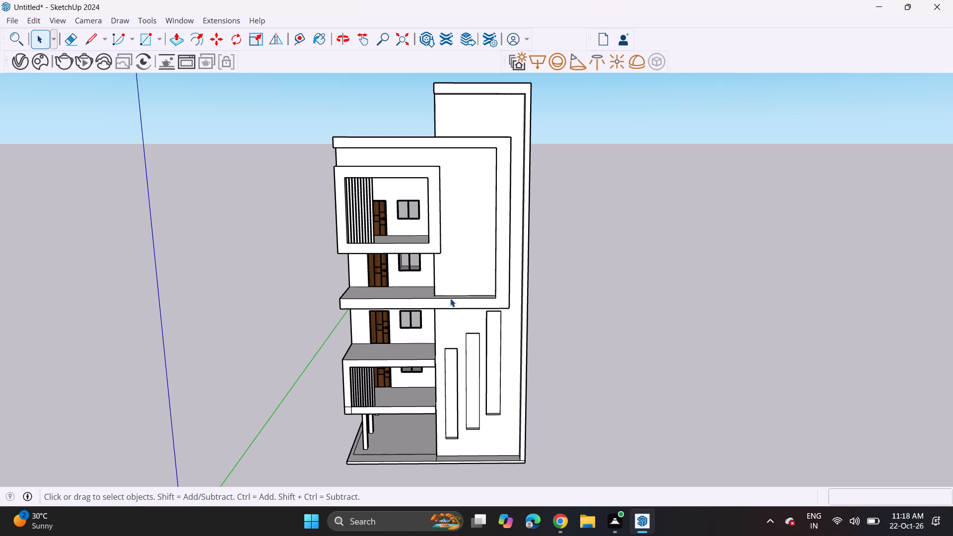
{"action": "middle_click_drag", "start_coordinate": [453, 298], "coordinate": [438, 223]}
{"action": "scroll", "coordinate": [438, 228], "scroll_direction": "up", "scroll_amount": 1, "text": "shift"}
{"action": "middle_click_drag", "start_coordinate": [438, 218], "coordinate": [443, 217]}
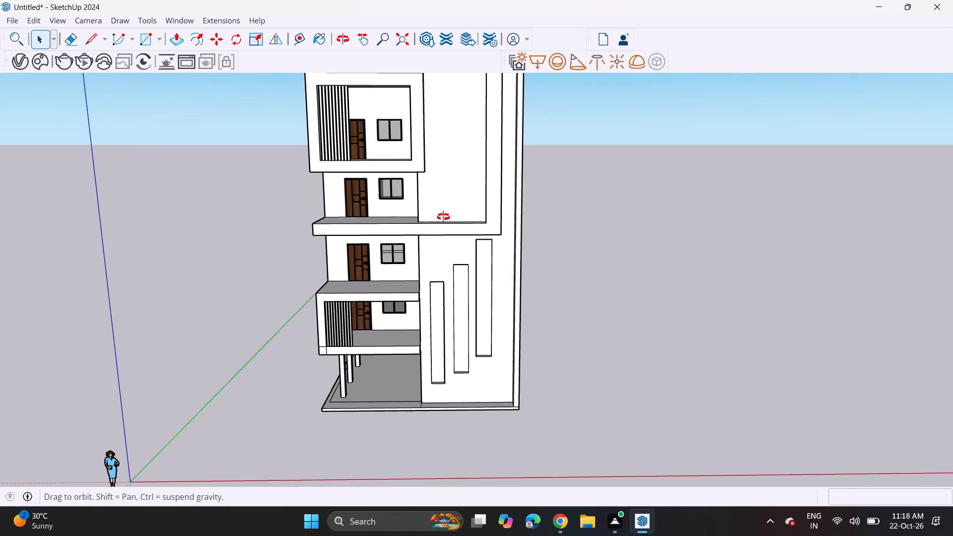
{"action": "middle_click_drag", "start_coordinate": [443, 217], "coordinate": [454, 173]}
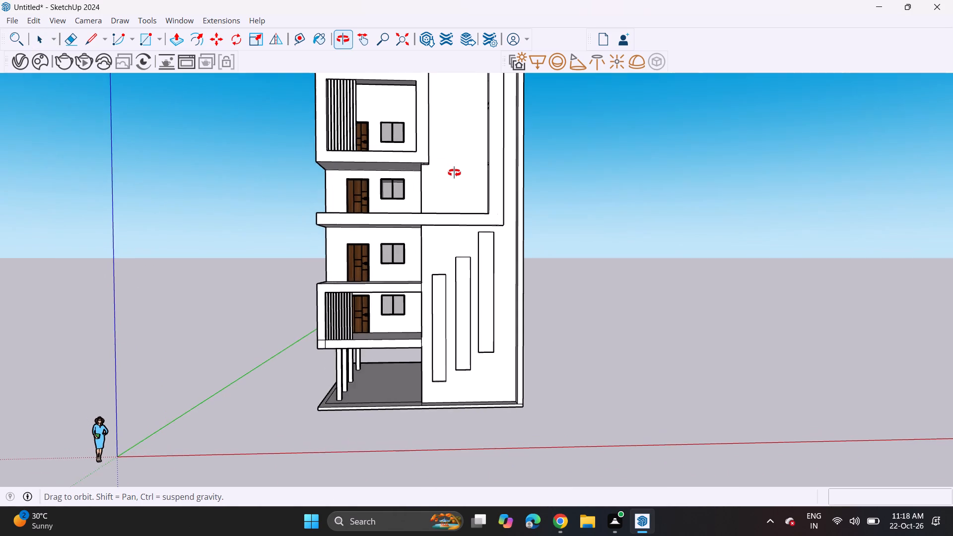
{"action": "middle_click_drag", "start_coordinate": [454, 173], "coordinate": [490, 205]}
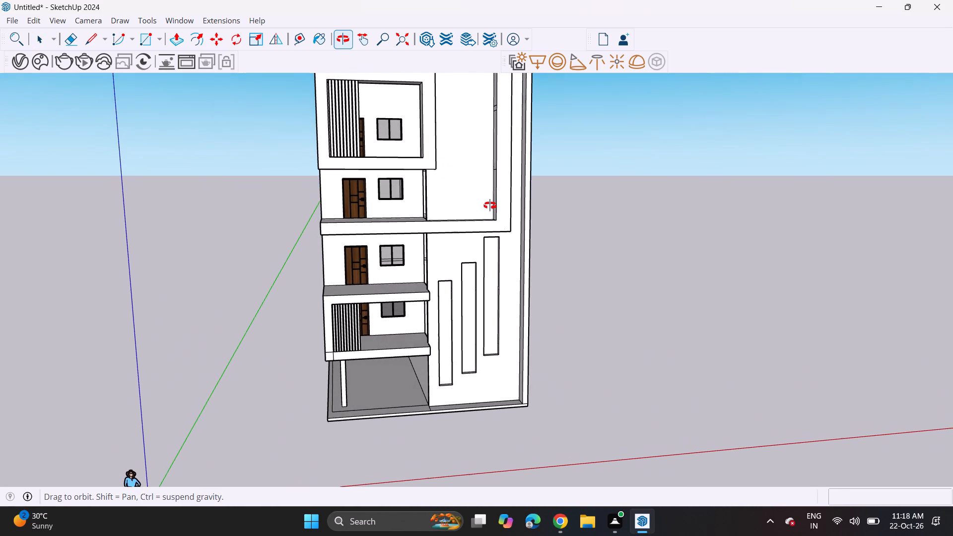
{"action": "middle_click_drag", "start_coordinate": [490, 205], "coordinate": [490, 209]}
{"action": "middle_click", "coordinate": [490, 209]}
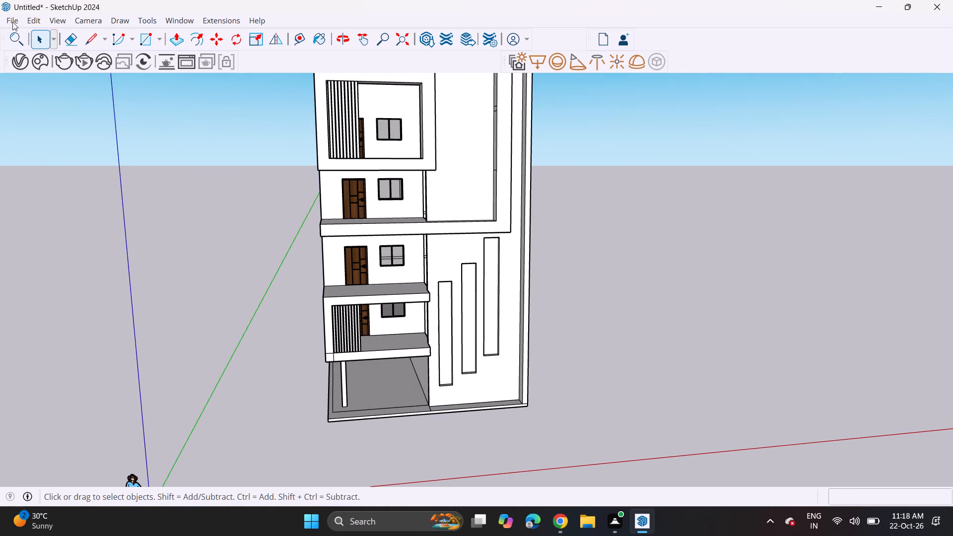
Import the PENTEK slimmest steel sliding door/window component from Downloads and place it on the ground beside the tower.
{"action": "left_click", "coordinate": [12, 22]}
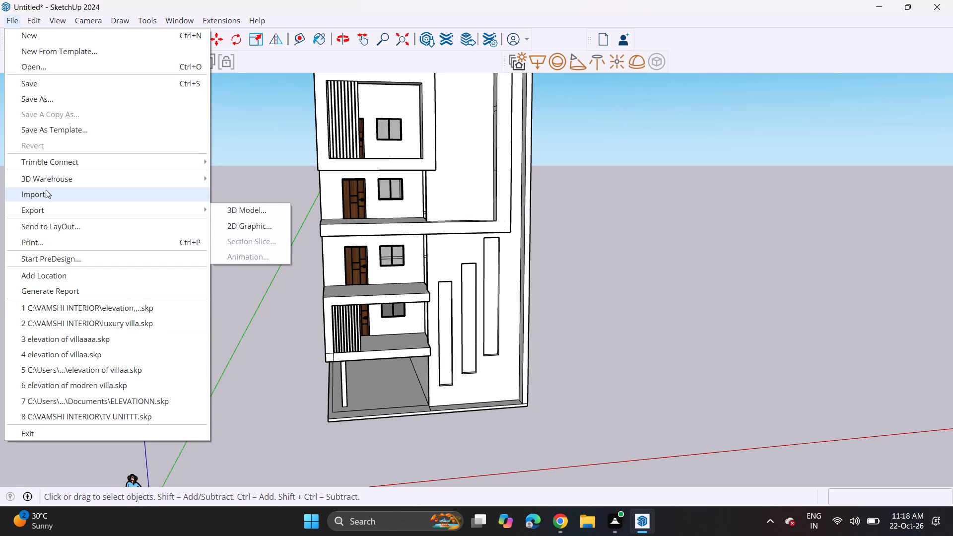
{"action": "left_click", "coordinate": [46, 190]}
{"action": "scroll", "coordinate": [201, 189], "scroll_direction": "down", "scroll_amount": 14}
{"action": "scroll", "coordinate": [245, 153], "scroll_direction": "down", "scroll_amount": 7}
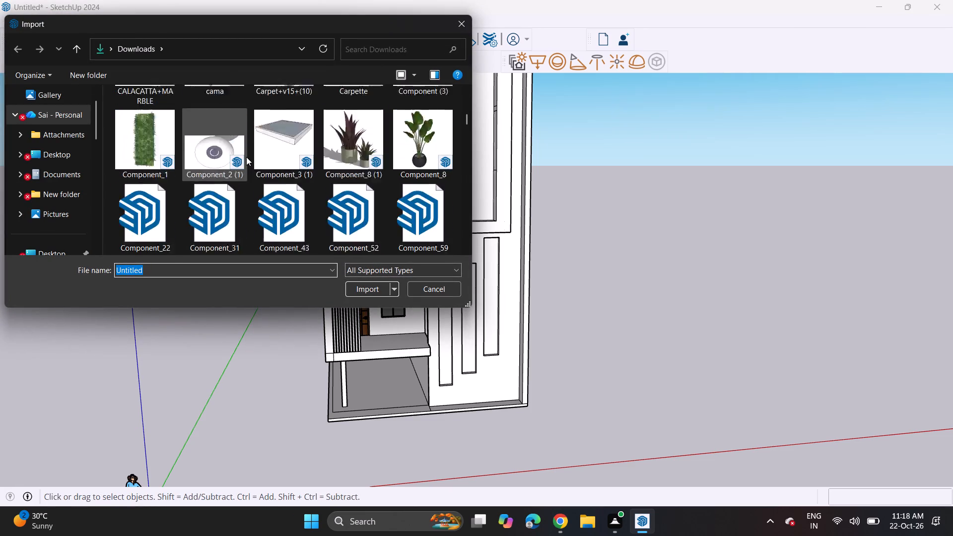
{"action": "scroll", "coordinate": [246, 157], "scroll_direction": "down", "scroll_amount": 13}
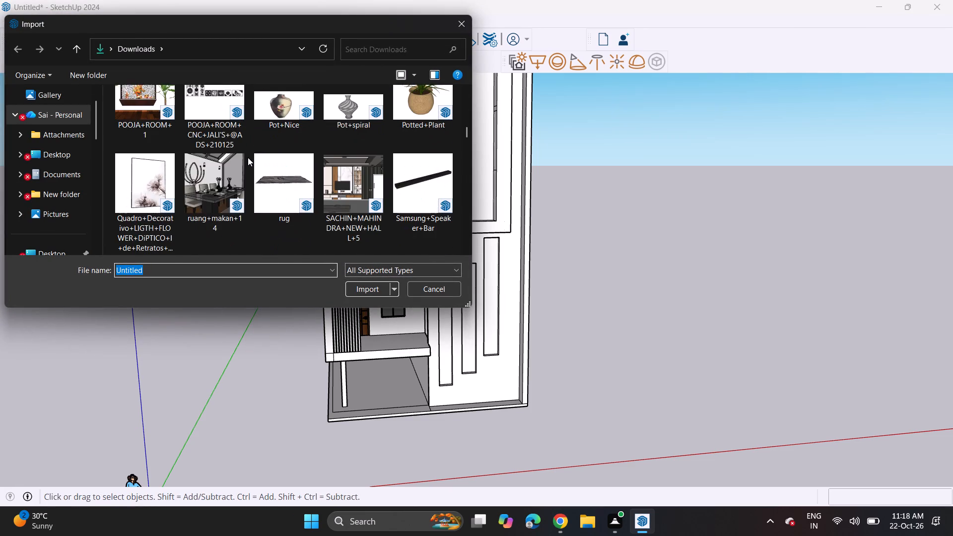
{"action": "scroll", "coordinate": [248, 157], "scroll_direction": "down", "scroll_amount": 13}
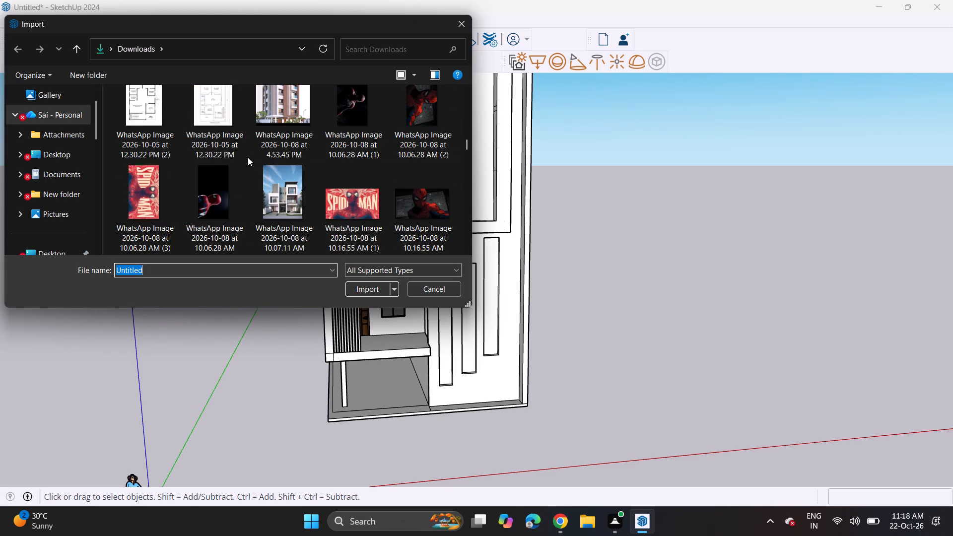
{"action": "scroll", "coordinate": [248, 157], "scroll_direction": "down", "scroll_amount": 9}
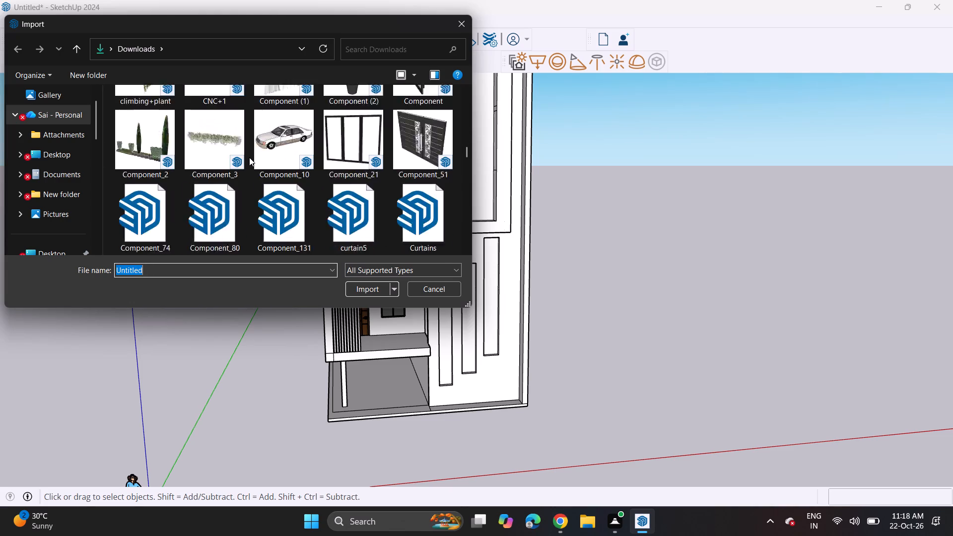
{"action": "scroll", "coordinate": [249, 157], "scroll_direction": "down", "scroll_amount": 4}
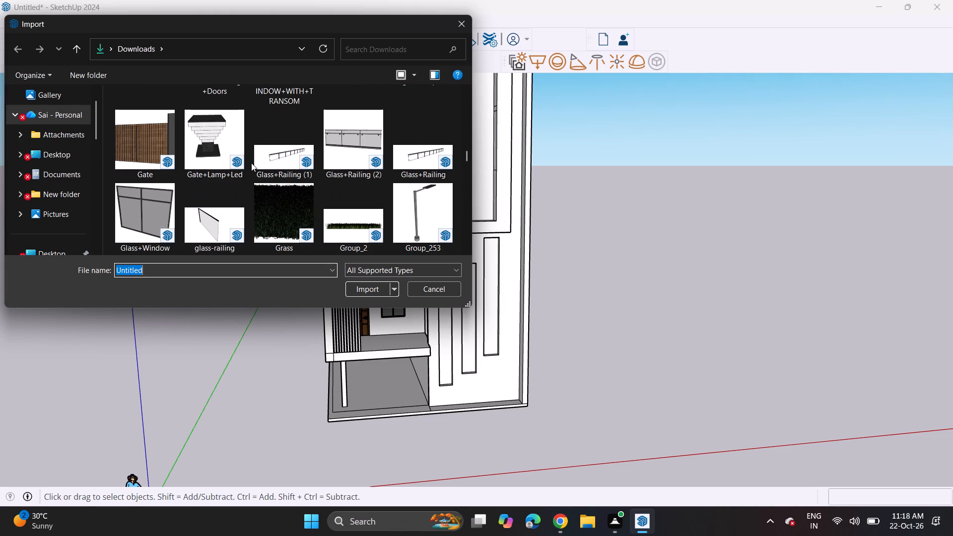
{"action": "scroll", "coordinate": [253, 171], "scroll_direction": "down", "scroll_amount": 3}
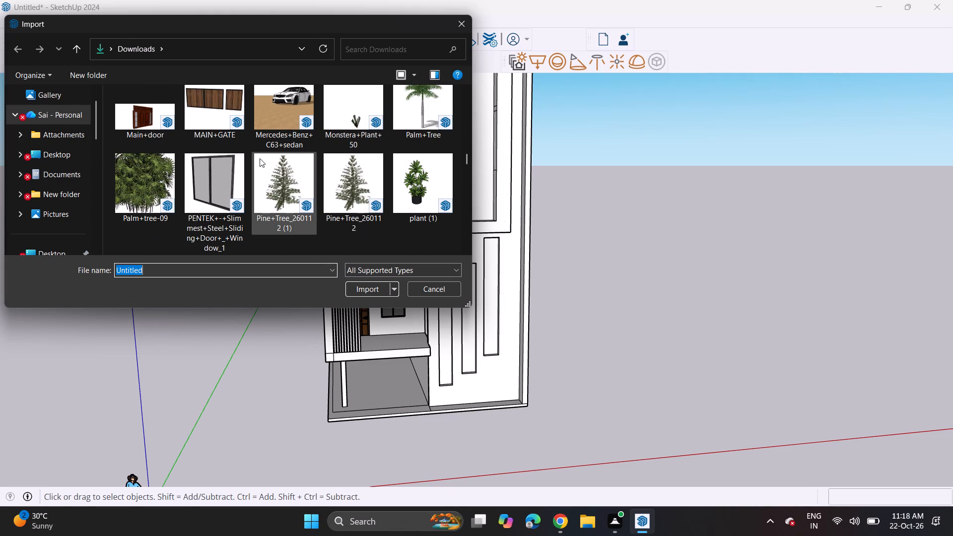
{"action": "left_click", "coordinate": [225, 176]}
{"action": "left_click", "coordinate": [359, 288]}
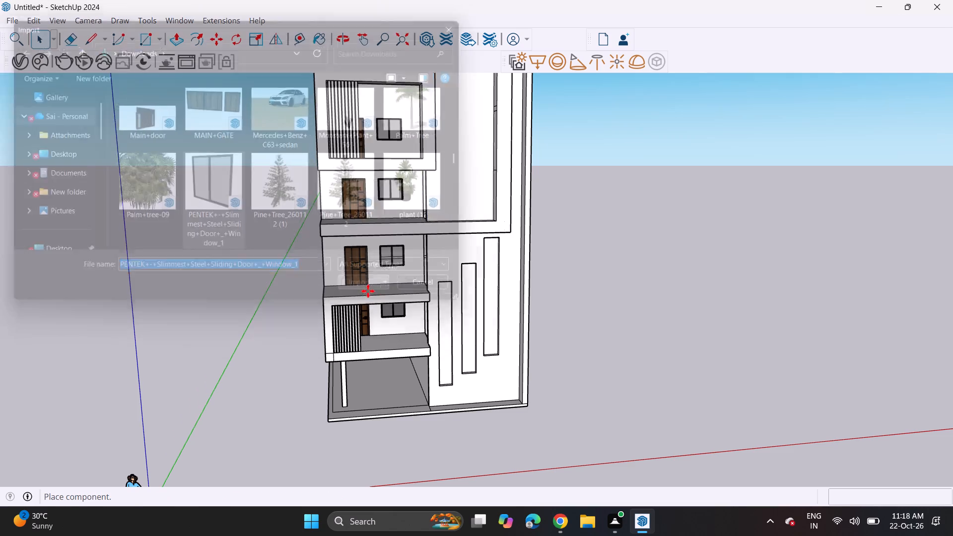
{"action": "left_click", "coordinate": [605, 384]}
{"action": "key", "text": "space"}
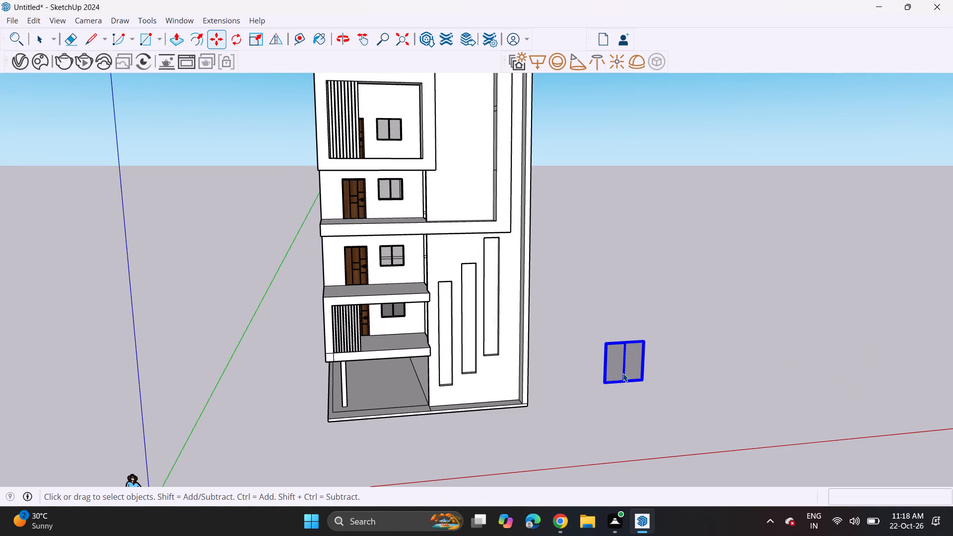
Explode the placed sliding window into its separate frame and panels.
{"action": "right_click", "coordinate": [623, 373]}
{"action": "left_click", "coordinate": [685, 128]}
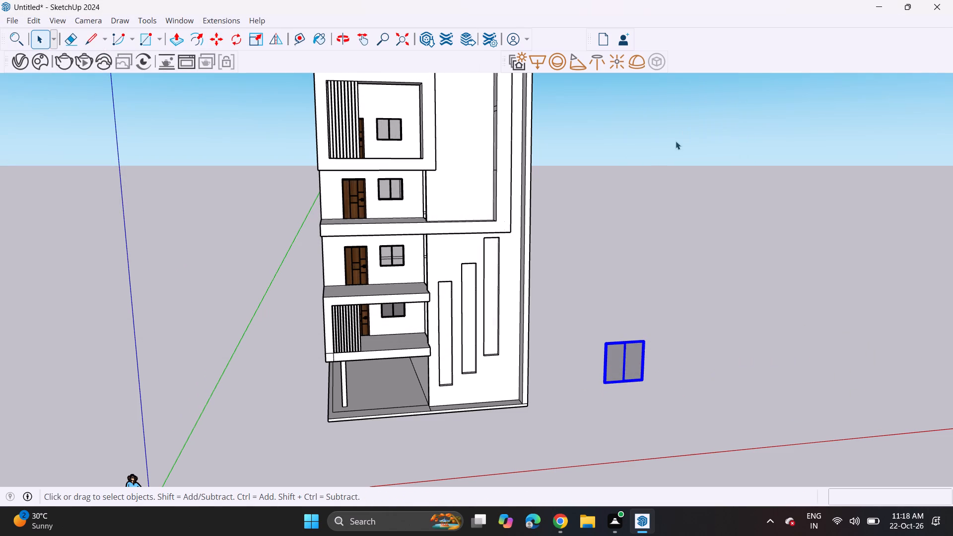
Move one glazed panel out of the exploded window and align its upper corner with the top corner of the tower slot nearest the balconies.
{"action": "left_click", "coordinate": [634, 367]}
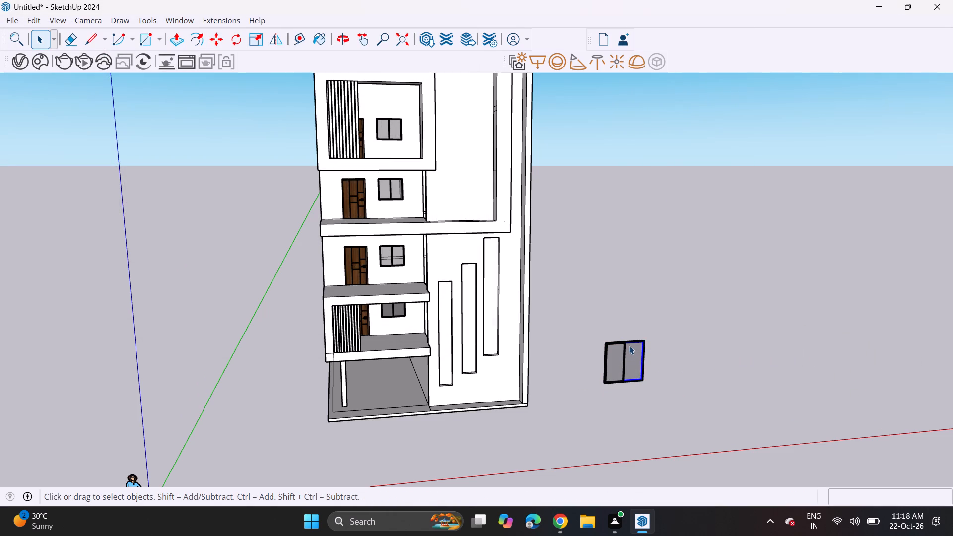
{"action": "left_click", "coordinate": [628, 343]}
{"action": "scroll", "coordinate": [628, 343], "scroll_direction": "up", "scroll_amount": 9}
{"action": "left_click", "coordinate": [610, 370]}
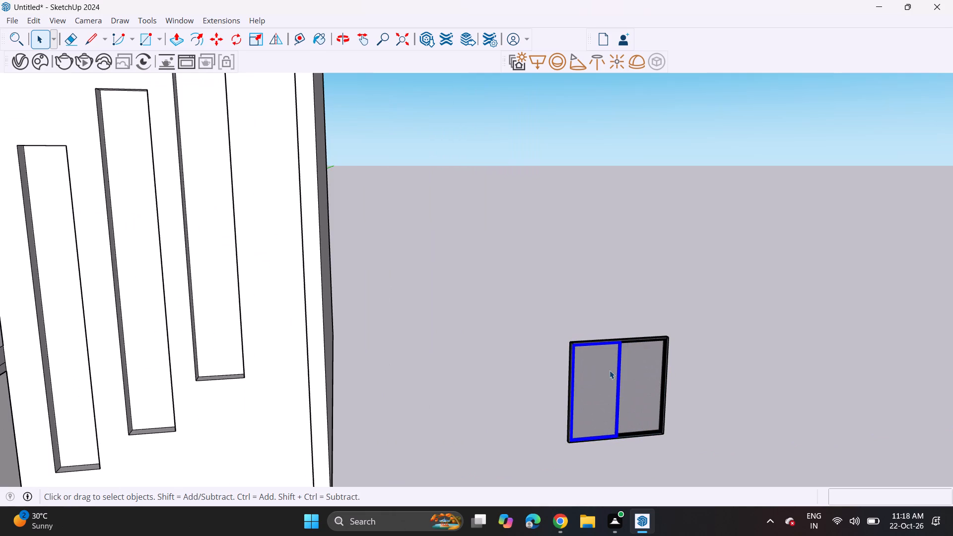
{"action": "key", "text": "m"}
{"action": "left_click", "coordinate": [620, 343]}
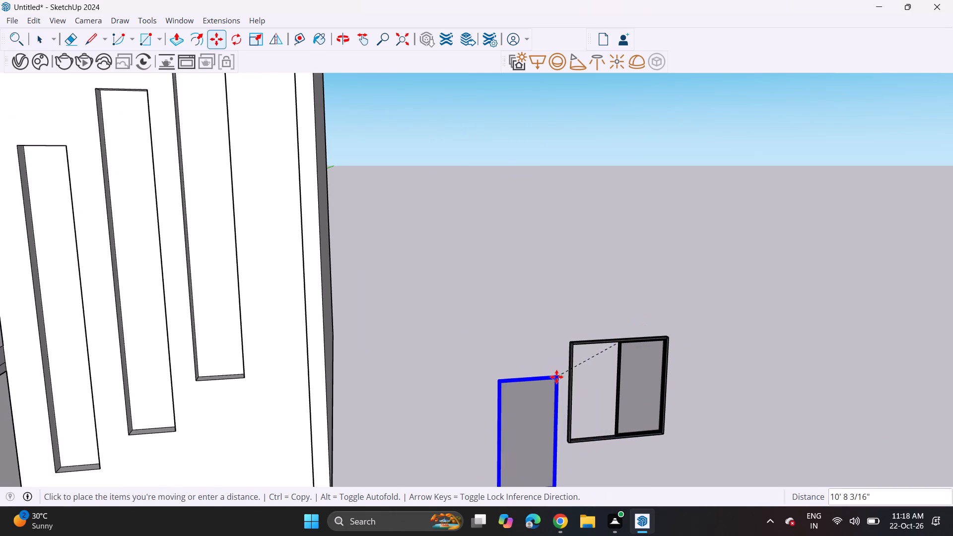
{"action": "scroll", "coordinate": [554, 373], "scroll_direction": "down", "scroll_amount": 5}
{"action": "scroll", "coordinate": [516, 349], "scroll_direction": "down", "scroll_amount": 5}
{"action": "middle_click_drag", "start_coordinate": [387, 266], "coordinate": [395, 311]}
{"action": "scroll", "coordinate": [362, 335], "scroll_direction": "up", "scroll_amount": 4}
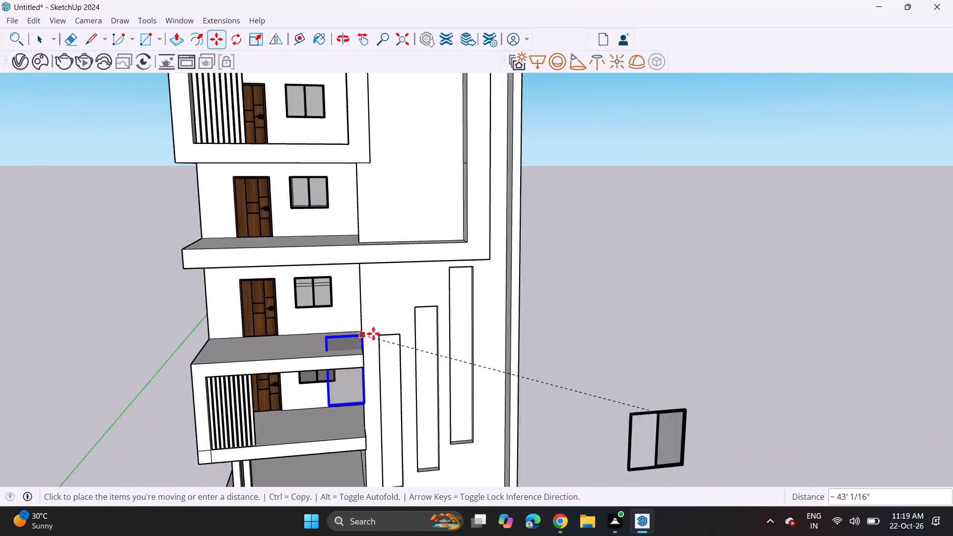
{"action": "scroll", "coordinate": [373, 334], "scroll_direction": "up", "scroll_amount": 12}
{"action": "scroll", "coordinate": [417, 337], "scroll_direction": "up", "scroll_amount": 12}
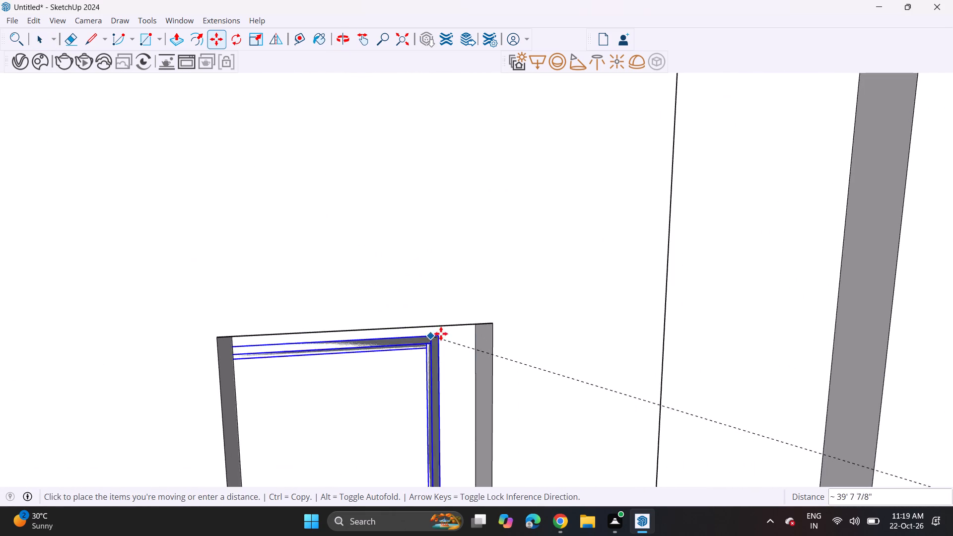
{"action": "left_click", "coordinate": [493, 327]}
{"action": "left_click", "coordinate": [498, 325]}
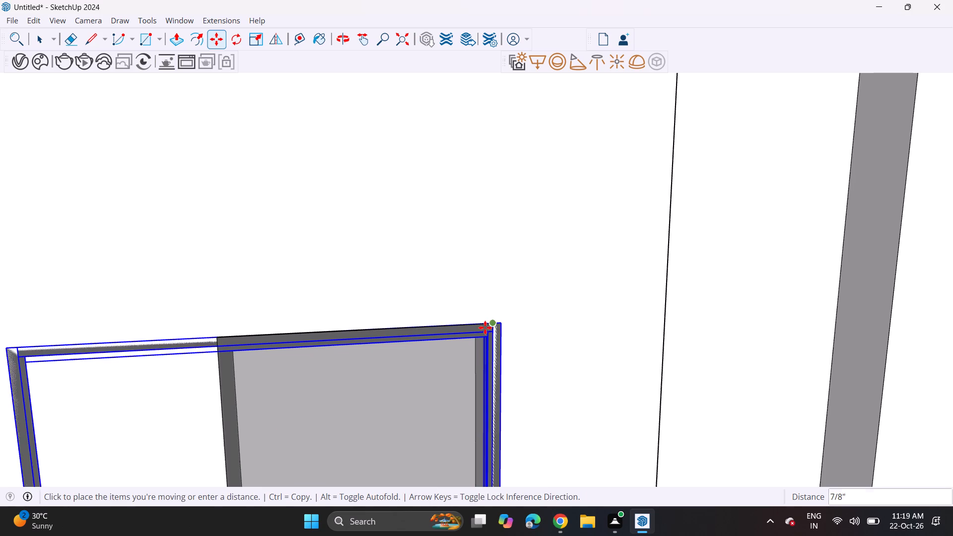
{"action": "left_click", "coordinate": [482, 328]}
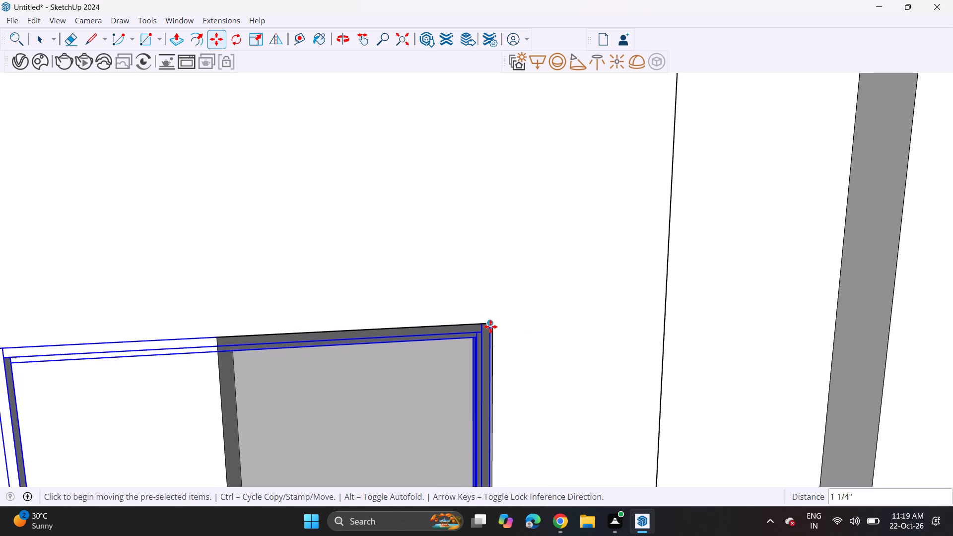
{"action": "left_click", "coordinate": [490, 327]}
{"action": "left_click", "coordinate": [495, 327]}
Scale the glazed panel's width by about 0.59 along red to match the width of the slot.
{"action": "scroll", "coordinate": [452, 340], "scroll_direction": "down", "scroll_amount": 12}
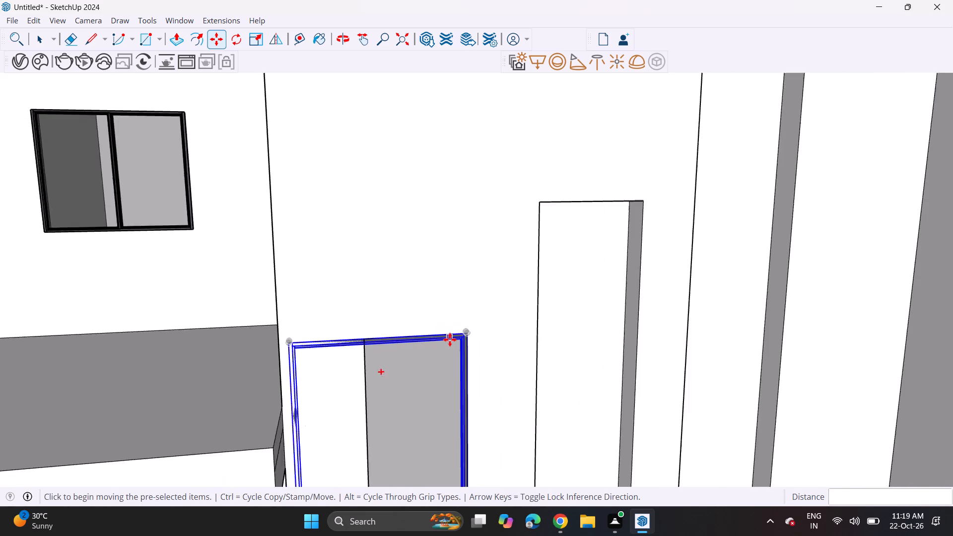
{"action": "scroll", "coordinate": [450, 339], "scroll_direction": "down", "scroll_amount": 3}
{"action": "middle_click_drag", "start_coordinate": [441, 351], "coordinate": [428, 164]}
{"action": "scroll", "coordinate": [399, 174], "scroll_direction": "down", "scroll_amount": 2}
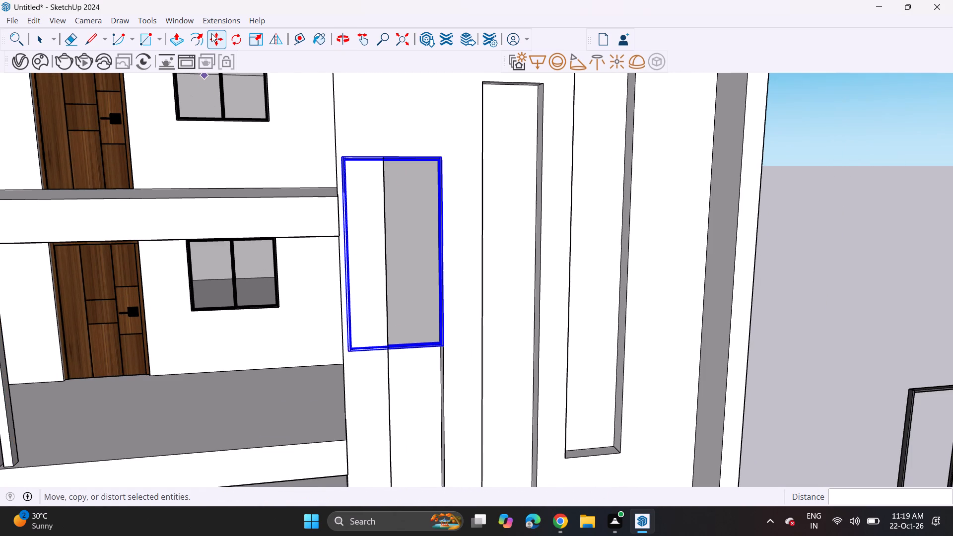
{"action": "left_click", "coordinate": [256, 33]}
{"action": "middle_click_drag", "start_coordinate": [299, 226], "coordinate": [391, 279]}
{"action": "scroll", "coordinate": [386, 303], "scroll_direction": "up", "scroll_amount": 5}
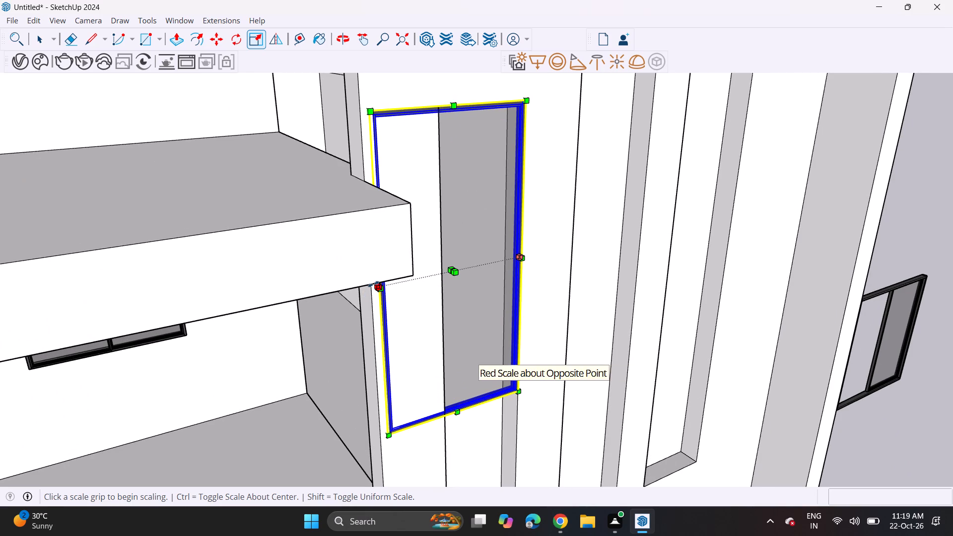
{"action": "left_click", "coordinate": [373, 284]}
{"action": "left_click", "coordinate": [444, 299]}
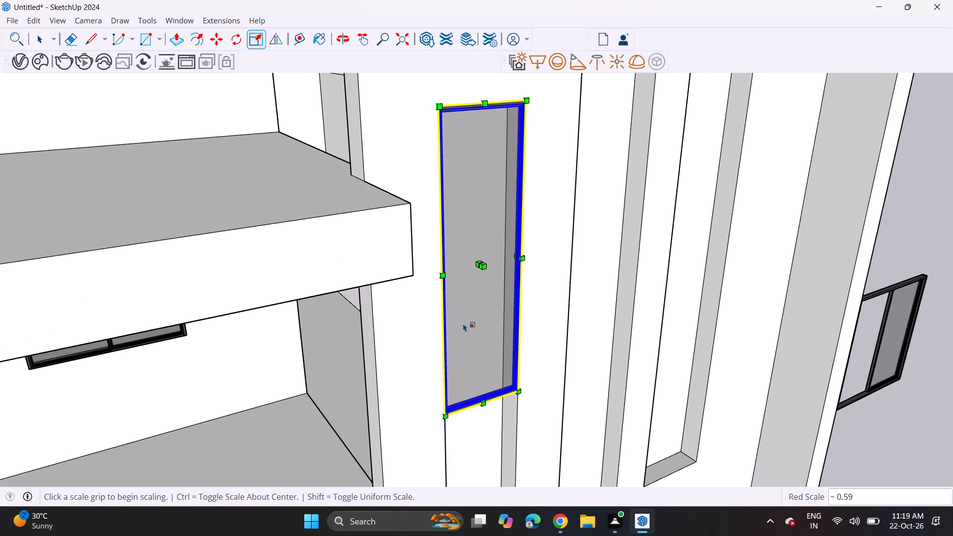
Stretch the glazed panel downward inside the slot by a blue scale factor of about 1.73.
{"action": "scroll", "coordinate": [463, 326], "scroll_direction": "down", "scroll_amount": 4}
{"action": "middle_click_drag", "start_coordinate": [474, 393], "coordinate": [383, 149]}
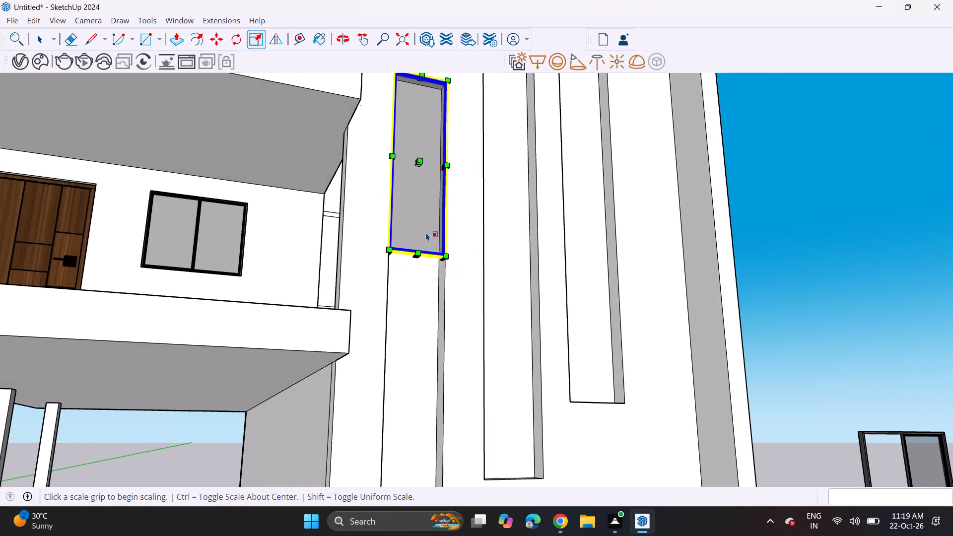
{"action": "scroll", "coordinate": [426, 232], "scroll_direction": "up", "scroll_amount": 5}
{"action": "middle_click_drag", "start_coordinate": [410, 273], "coordinate": [453, 262]}
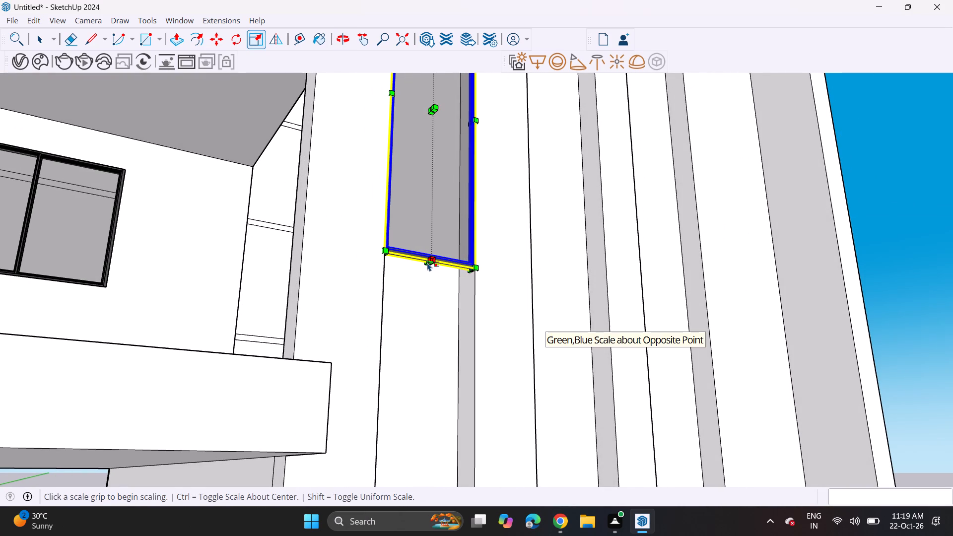
{"action": "left_click", "coordinate": [426, 264]}
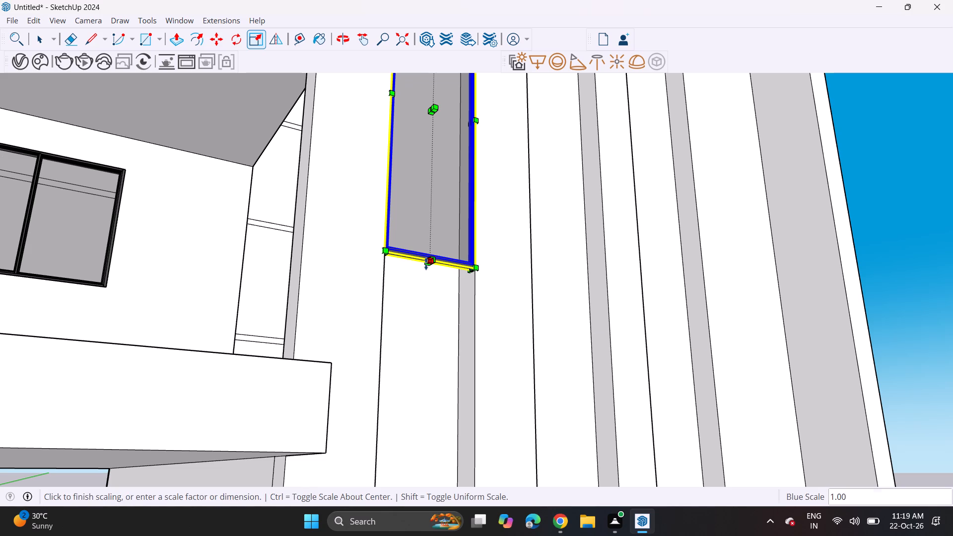
{"action": "scroll", "coordinate": [419, 304], "scroll_direction": "down", "scroll_amount": 12}
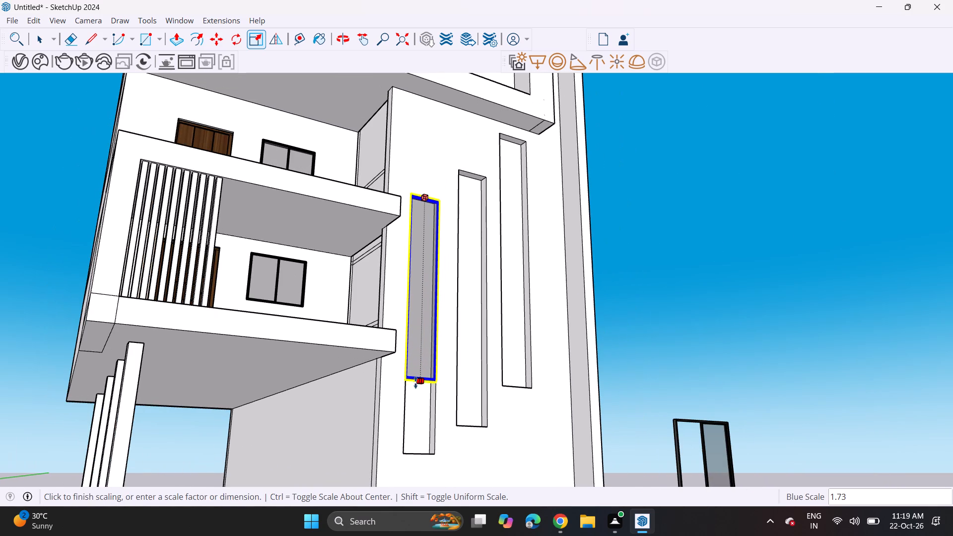
{"action": "left_click", "coordinate": [415, 382]}
{"action": "middle_click_drag", "start_coordinate": [408, 335], "coordinate": [330, 356]}
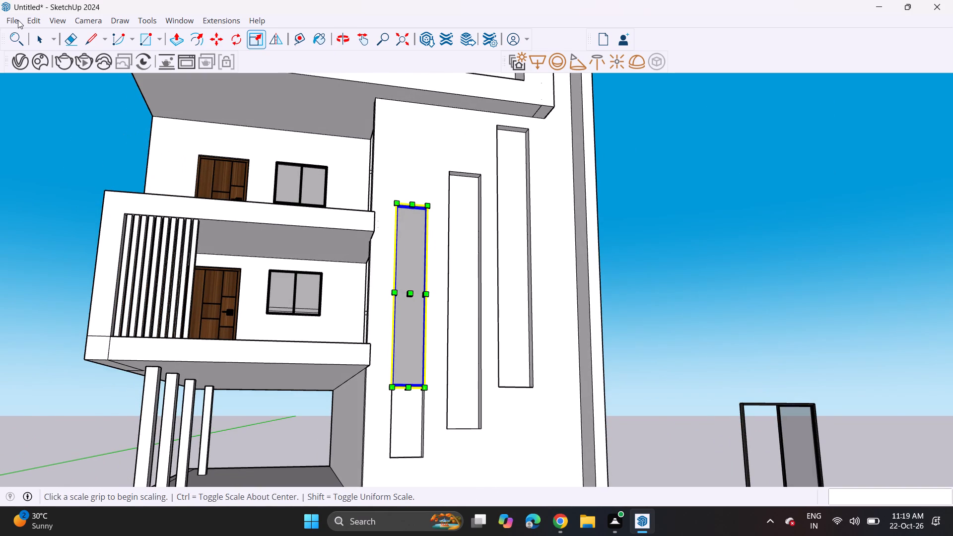
Paint the recessed back faces of the three tower slots with Formica Laminate Dark from the Synthetic Surfaces materials, leaving nothing selected.
{"action": "left_click", "coordinate": [18, 20]}
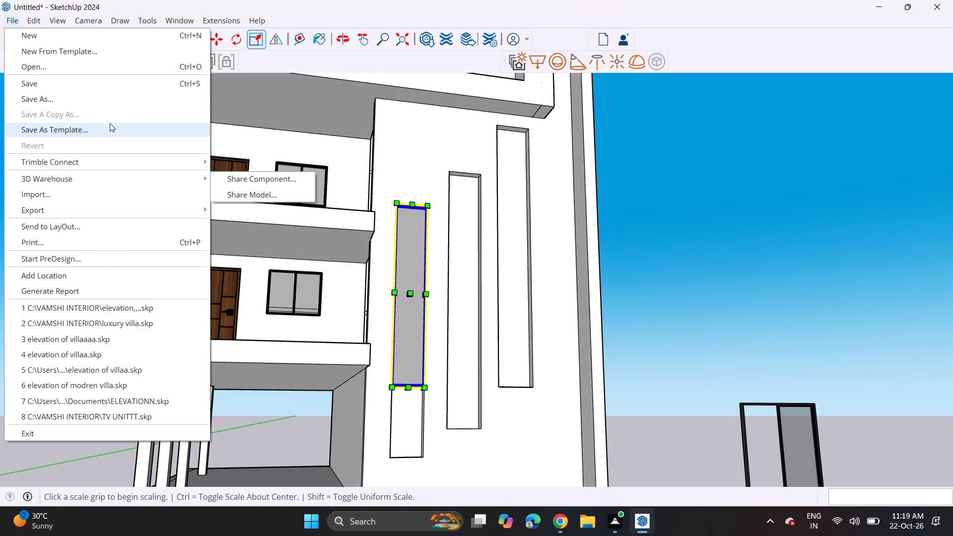
{"action": "left_click", "coordinate": [172, 20]}
{"action": "left_click", "coordinate": [180, 23]}
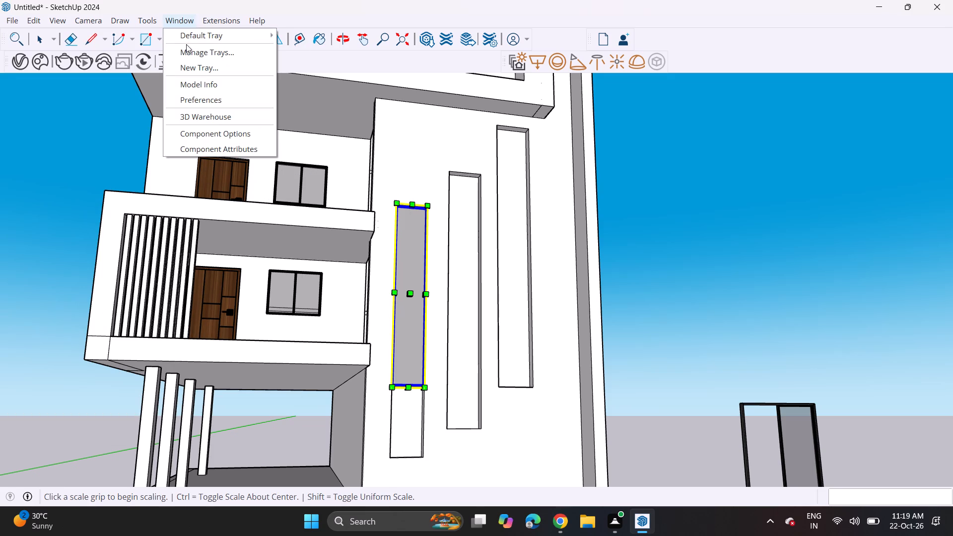
{"action": "left_click", "coordinate": [192, 42]}
{"action": "left_click", "coordinate": [301, 37]}
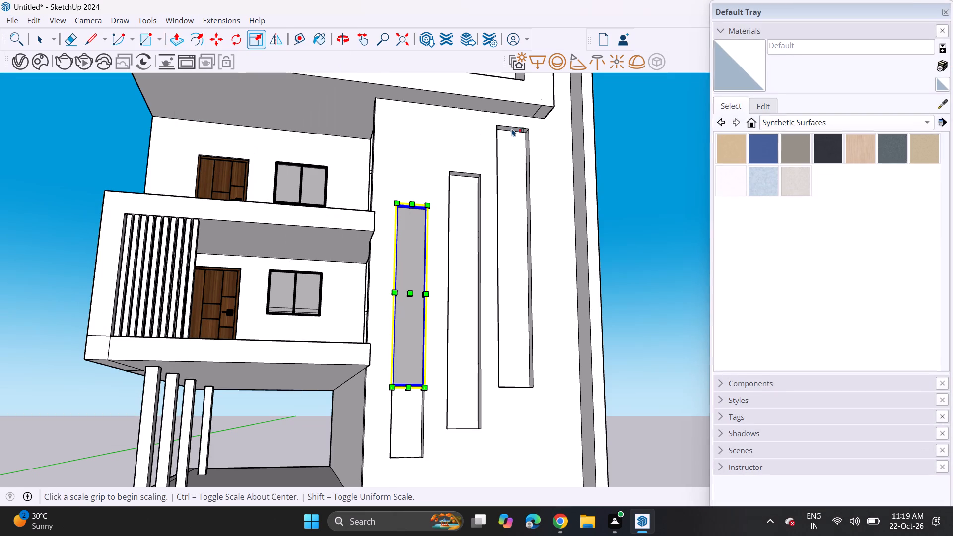
{"action": "left_click", "coordinate": [830, 150]}
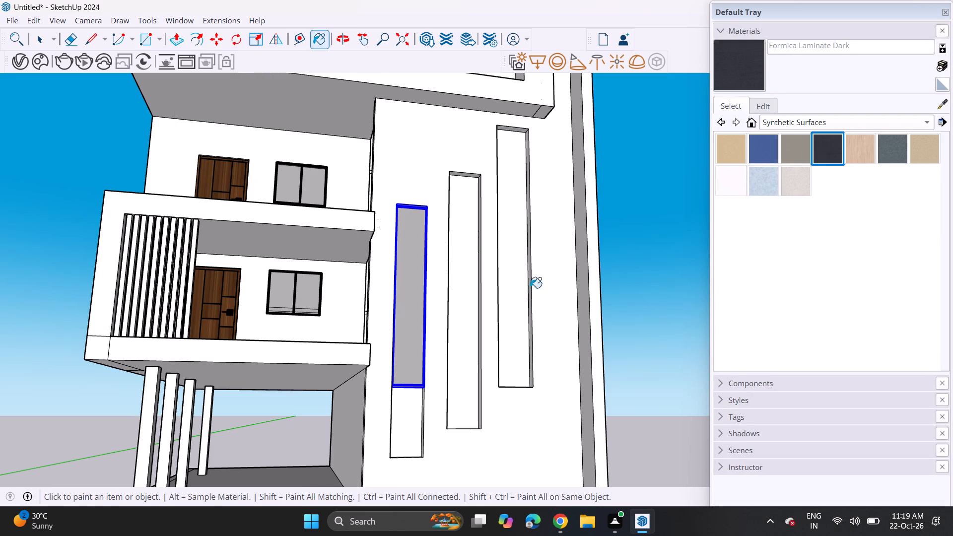
{"action": "left_click", "coordinate": [413, 422]}
{"action": "left_click", "coordinate": [466, 385]}
{"action": "left_click", "coordinate": [520, 327]}
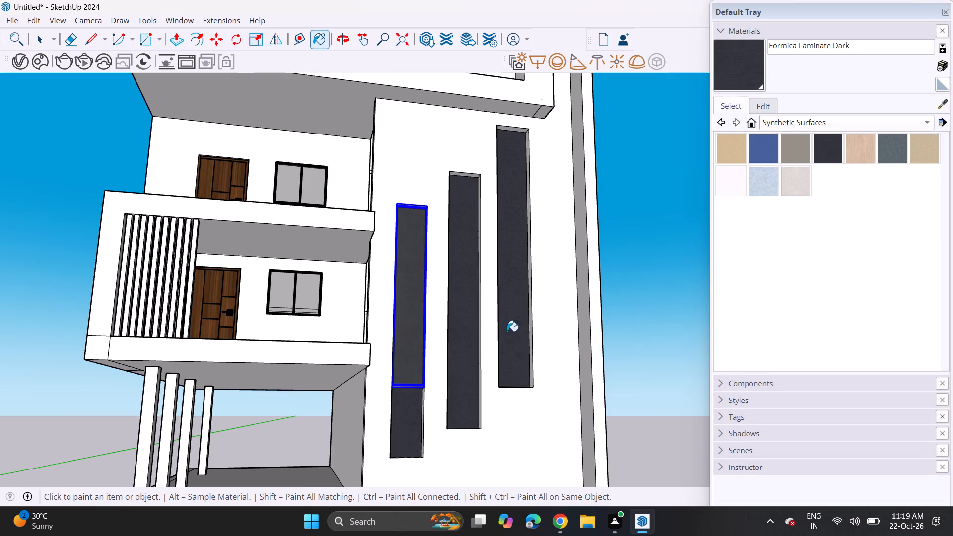
{"action": "key", "text": "space"}
{"action": "left_click", "coordinate": [603, 279]}
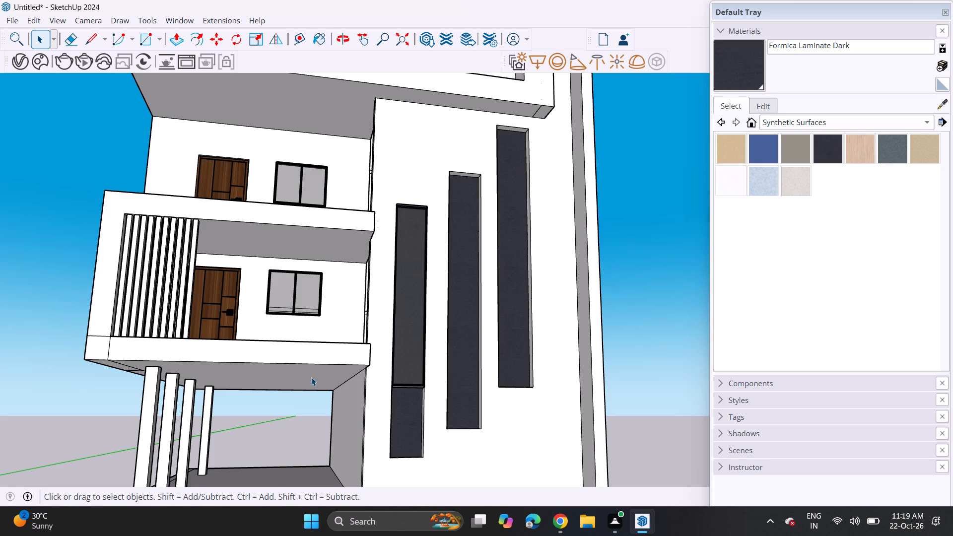
Stretch the glazed panel in the slot nearest the balconies downward along blue to meet the slot's bottom edge.
{"action": "scroll", "coordinate": [424, 383], "scroll_direction": "up", "scroll_amount": 3}
{"action": "left_click", "coordinate": [408, 388]}
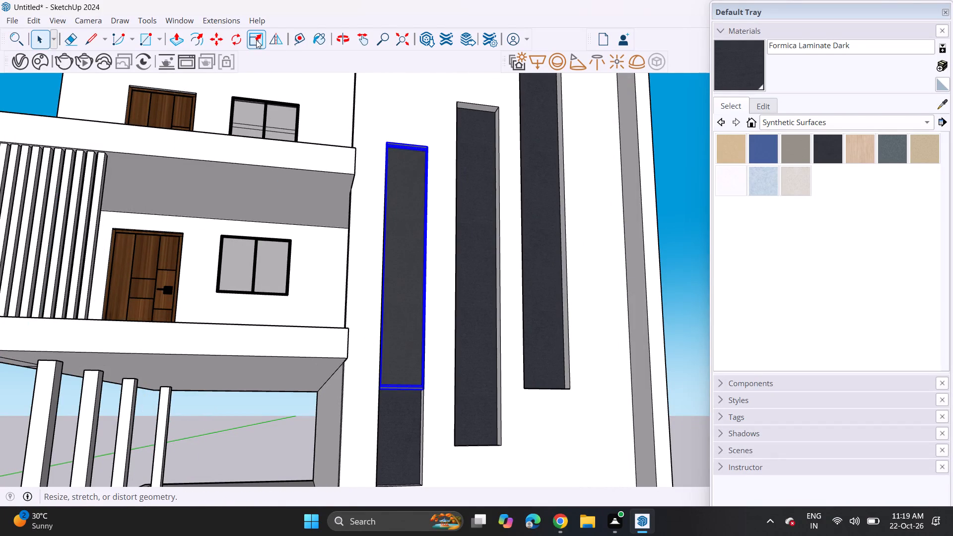
{"action": "left_click", "coordinate": [256, 40]}
{"action": "middle_click_drag", "start_coordinate": [440, 313], "coordinate": [460, 112], "text": "shift"}
{"action": "scroll", "coordinate": [431, 177], "scroll_direction": "up", "scroll_amount": 5}
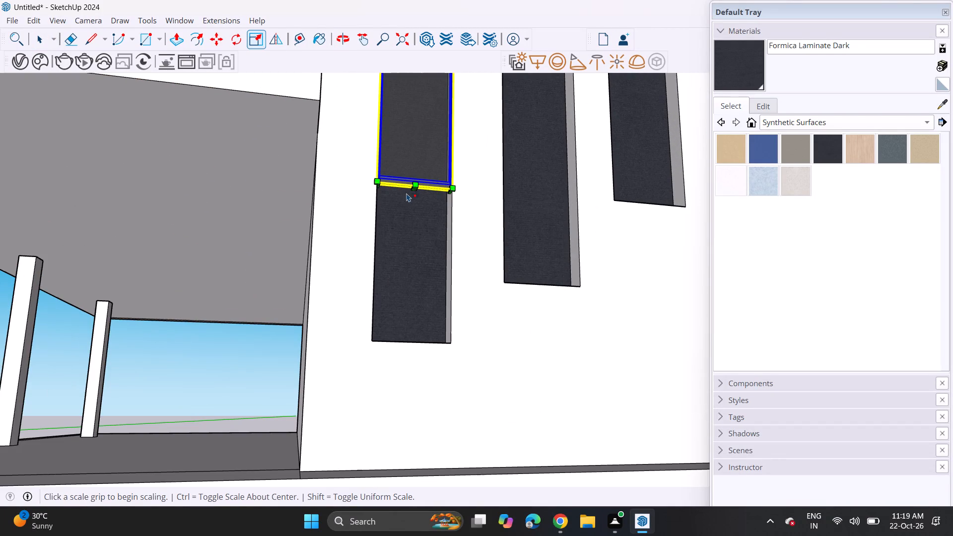
{"action": "left_click", "coordinate": [412, 191]}
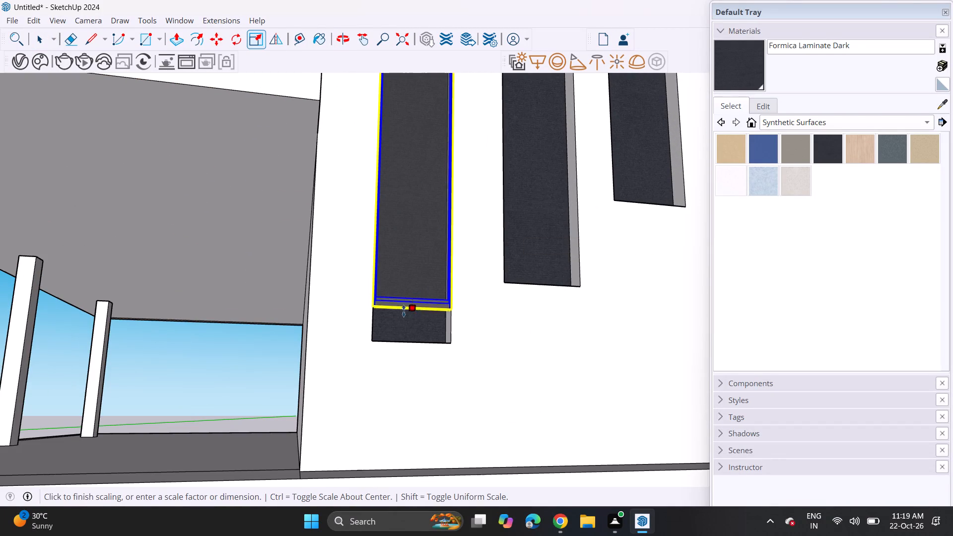
{"action": "left_click", "coordinate": [402, 342]}
{"action": "middle_click_drag", "start_coordinate": [421, 245], "coordinate": [374, 335]}
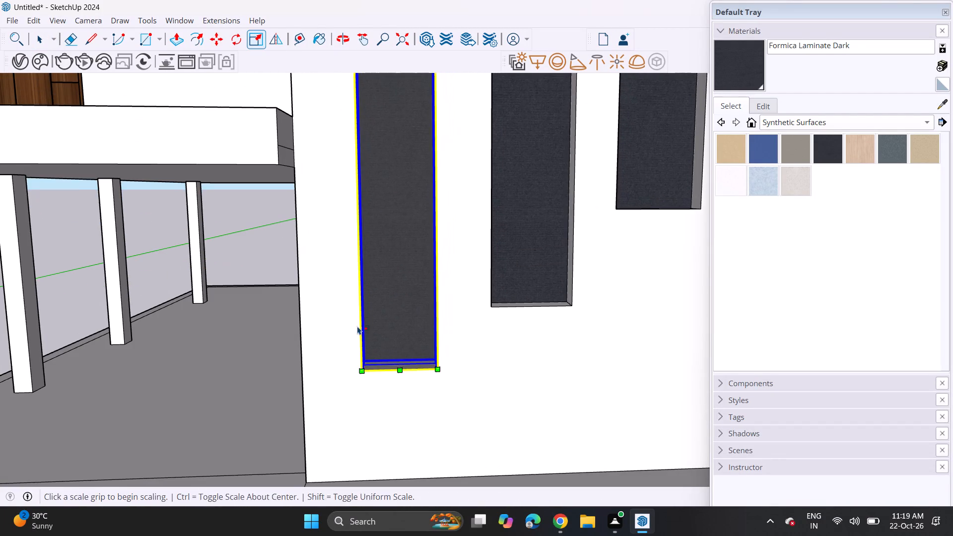
{"action": "key", "text": "space"}
{"action": "left_click", "coordinate": [208, 313]}
Copy the fitted glazed panel into the middle tower slot, matching its upper corner to the slot's upper corner.
{"action": "scroll", "coordinate": [208, 312], "scroll_direction": "down", "scroll_amount": 7}
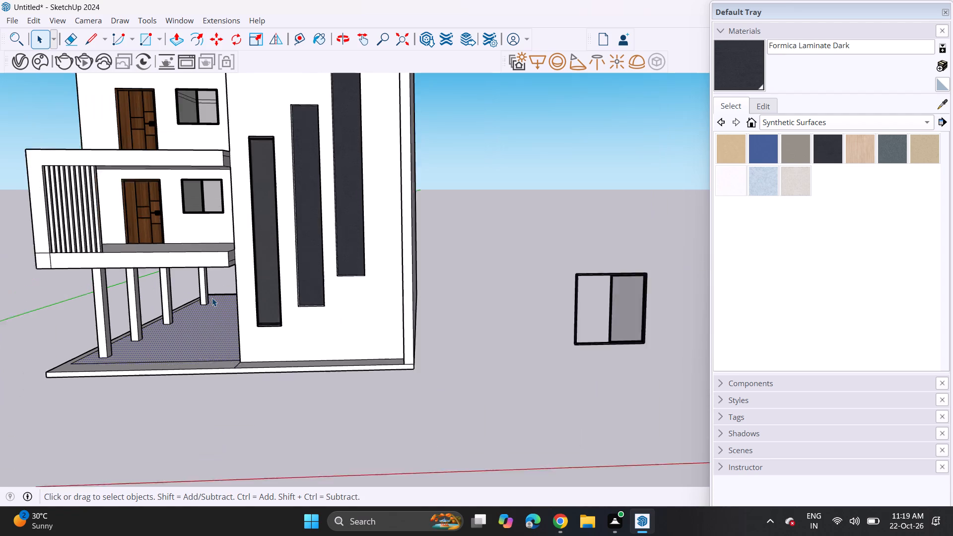
{"action": "scroll", "coordinate": [212, 298], "scroll_direction": "down", "scroll_amount": 1}
{"action": "middle_click_drag", "start_coordinate": [272, 251], "coordinate": [308, 300], "text": "shift"}
{"action": "middle_click_drag", "start_coordinate": [310, 302], "coordinate": [370, 288]}
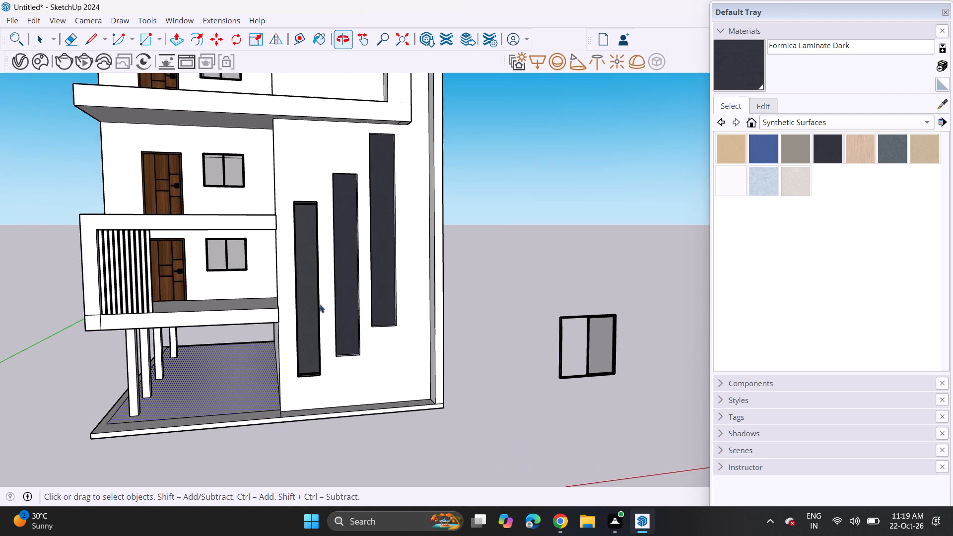
{"action": "scroll", "coordinate": [301, 284], "scroll_direction": "up", "scroll_amount": 4}
{"action": "left_click", "coordinate": [315, 257]}
{"action": "scroll", "coordinate": [308, 238], "scroll_direction": "up", "scroll_amount": 5}
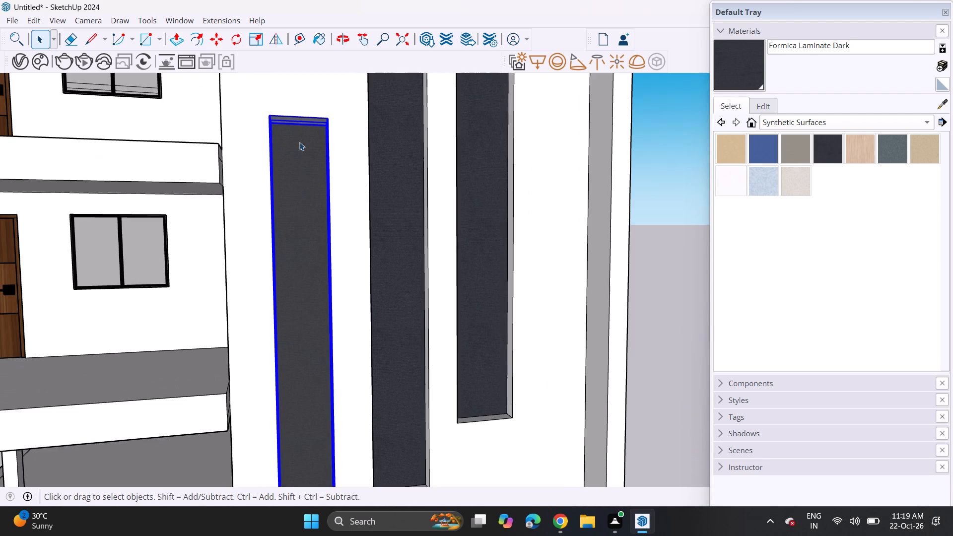
{"action": "scroll", "coordinate": [285, 126], "scroll_direction": "up", "scroll_amount": 3}
{"action": "left_click", "coordinate": [210, 39]}
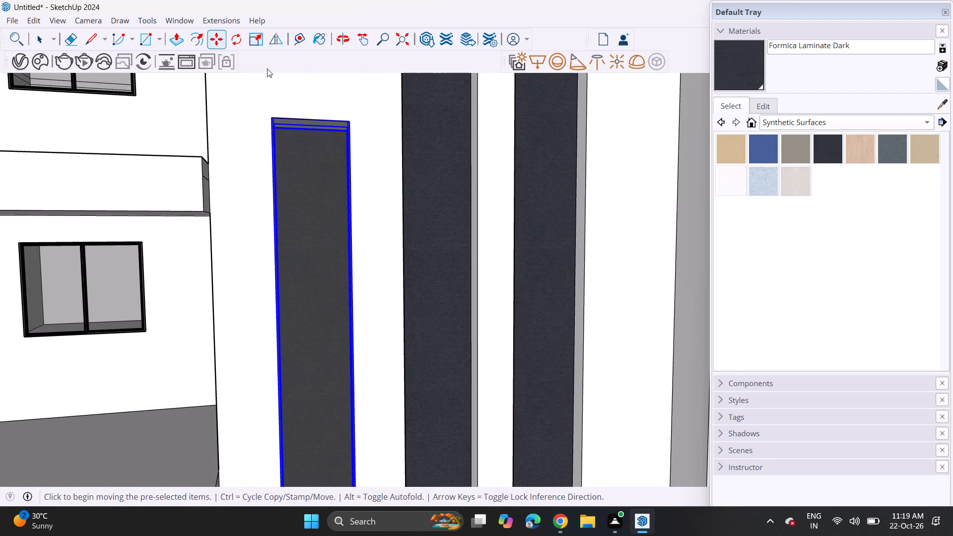
{"action": "scroll", "coordinate": [313, 99], "scroll_direction": "up", "scroll_amount": 4}
{"action": "scroll", "coordinate": [350, 136], "scroll_direction": "up", "scroll_amount": 18}
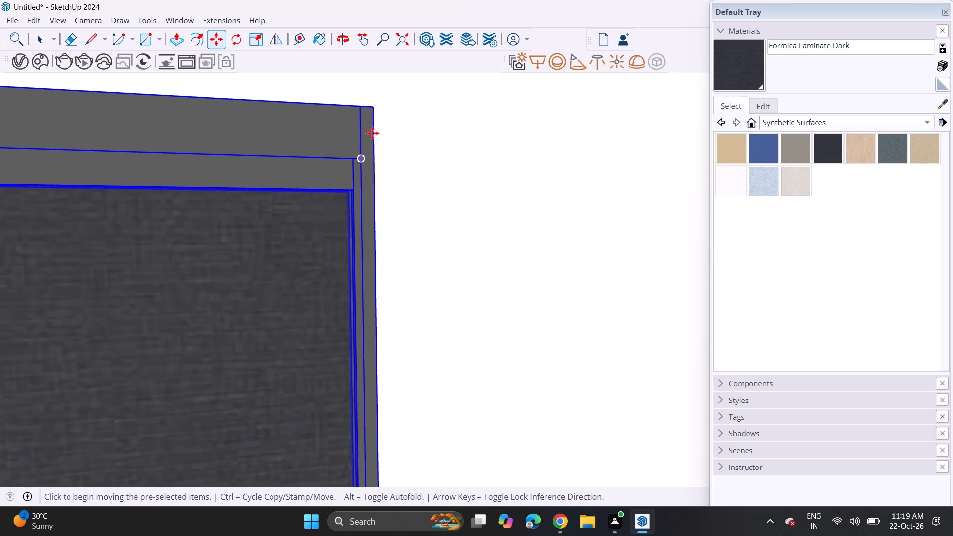
{"action": "middle_click_drag", "start_coordinate": [370, 132], "coordinate": [413, 127]}
{"action": "scroll", "coordinate": [377, 147], "scroll_direction": "down", "scroll_amount": 20}
{"action": "scroll", "coordinate": [377, 147], "scroll_direction": "down", "scroll_amount": 1}
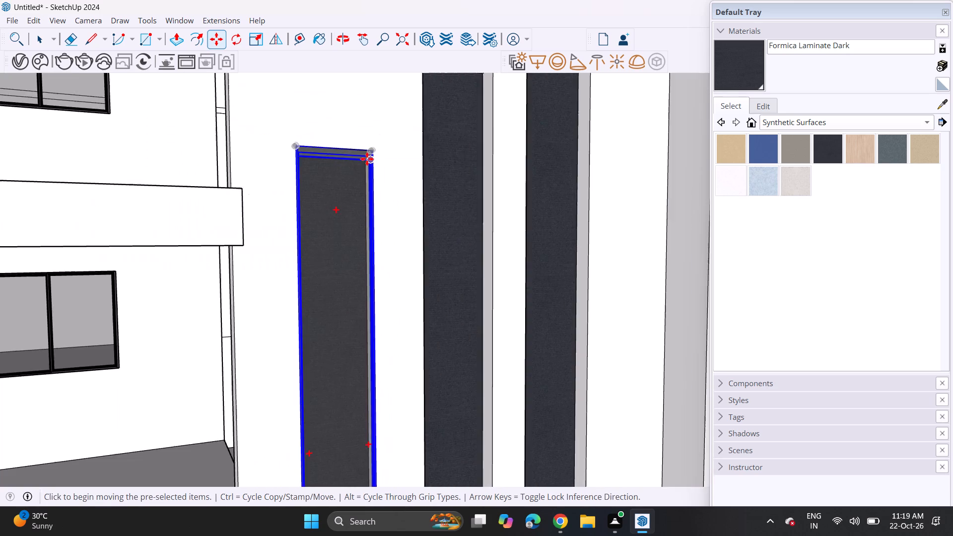
{"action": "scroll", "coordinate": [367, 159], "scroll_direction": "down", "scroll_amount": 12}
{"action": "middle_click_drag", "start_coordinate": [367, 168], "coordinate": [204, 199]}
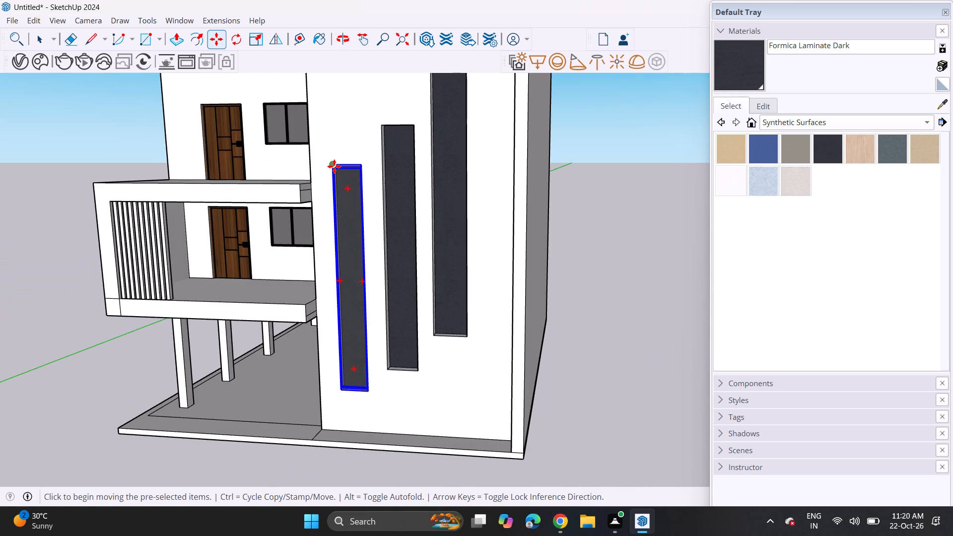
{"action": "left_click", "coordinate": [334, 166]}
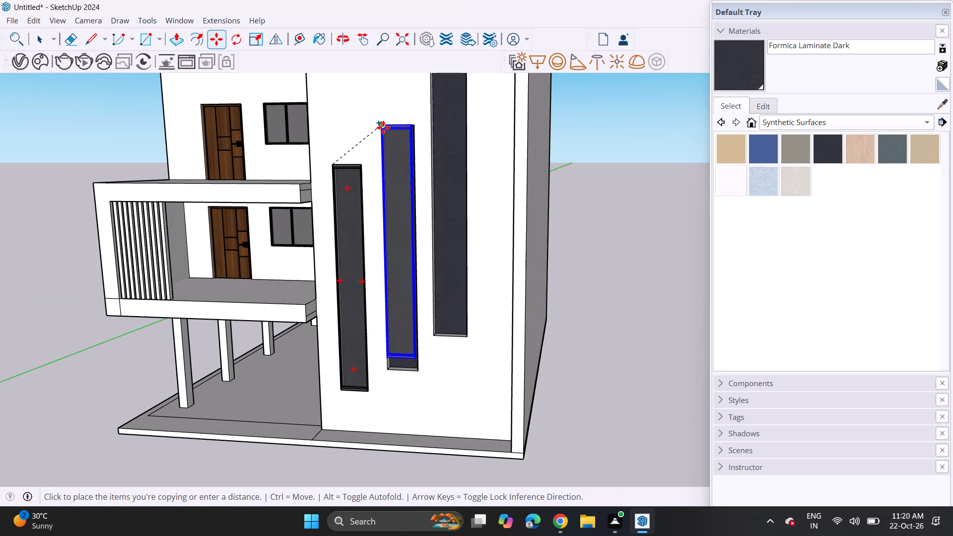
{"action": "left_click", "coordinate": [383, 128]}
Copy the middle slot's glazed panel into the slot farthest from the balconies, aligning their upper corners.
{"action": "left_click", "coordinate": [378, 128]}
{"action": "middle_click_drag", "start_coordinate": [399, 116], "coordinate": [364, 181]}
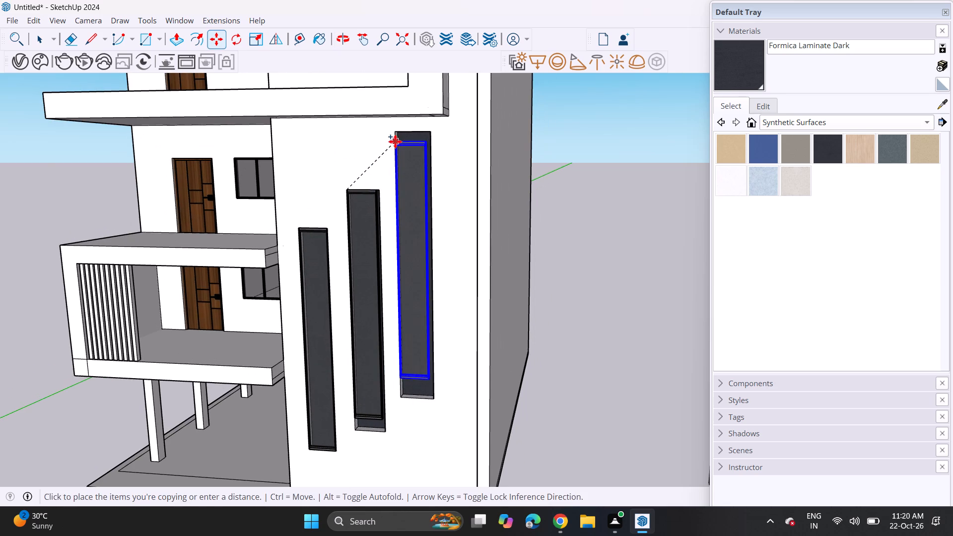
{"action": "left_click", "coordinate": [399, 131]}
Scale the panel in the slot farthest from the balconies along red to fill the slot's width.
{"action": "left_click", "coordinate": [257, 40]}
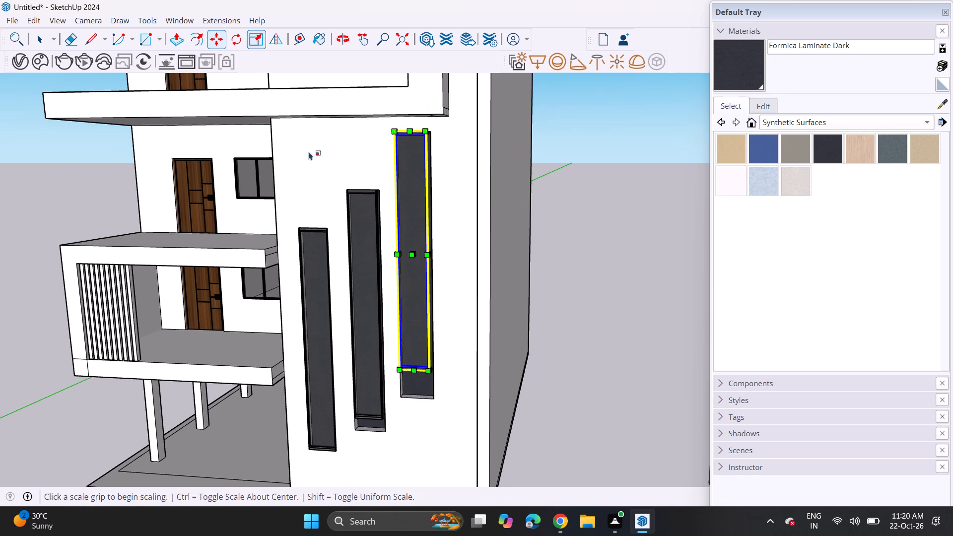
{"action": "middle_click_drag", "start_coordinate": [417, 257], "coordinate": [413, 293]}
{"action": "scroll", "coordinate": [448, 280], "scroll_direction": "up", "scroll_amount": 9}
{"action": "scroll", "coordinate": [409, 270], "scroll_direction": "up", "scroll_amount": 8}
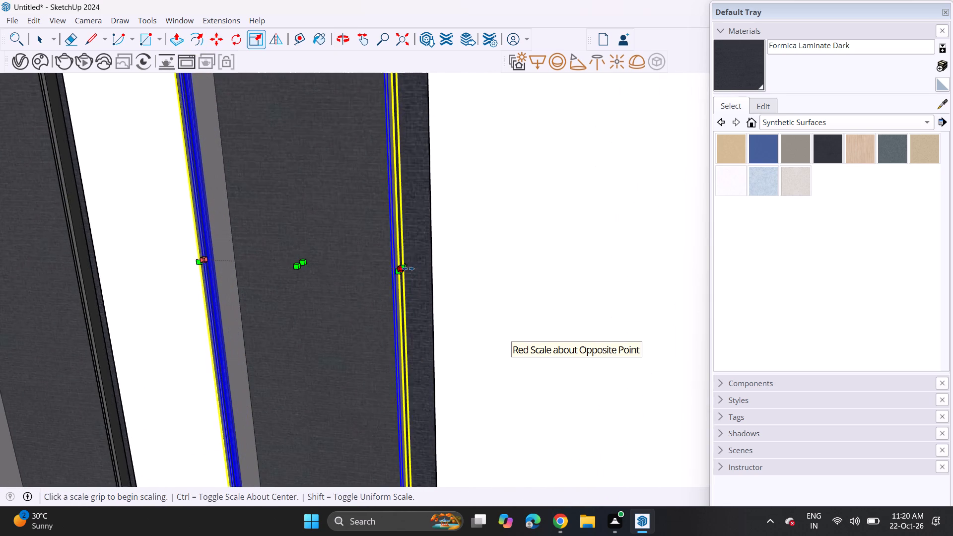
{"action": "scroll", "coordinate": [408, 268], "scroll_direction": "up", "scroll_amount": 6}
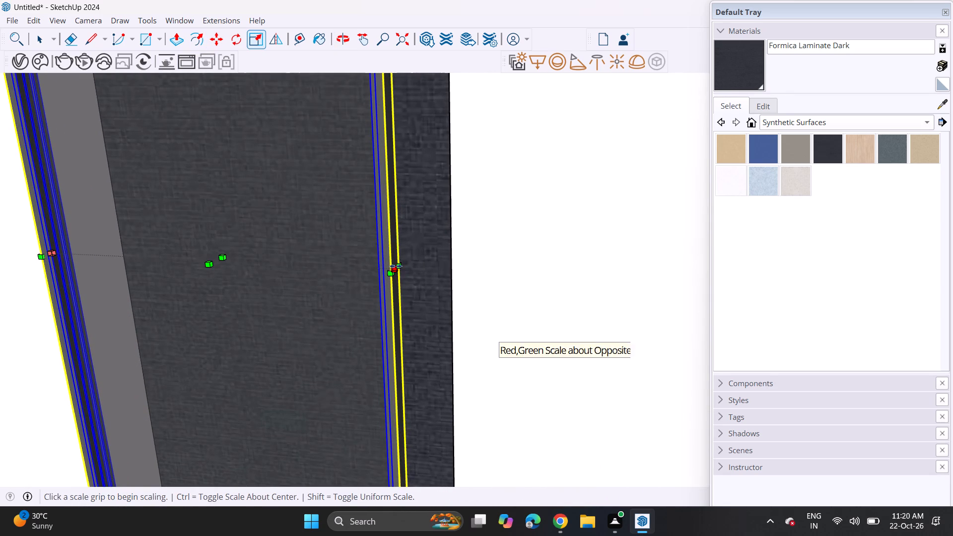
{"action": "left_click", "coordinate": [396, 266]}
{"action": "left_click", "coordinate": [453, 300]}
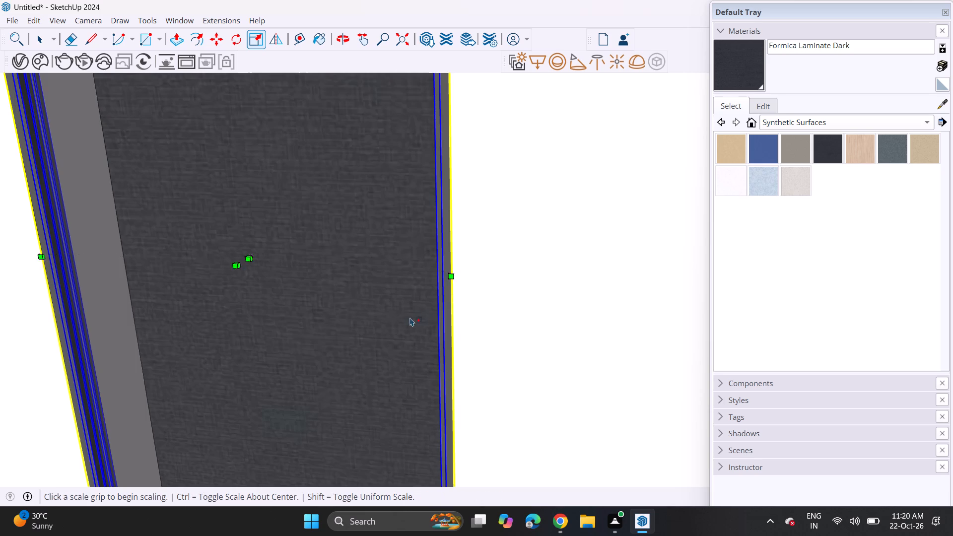
Stretch the panel in the slot farthest from the balconies downward to the slot's bottom edge.
{"action": "scroll", "coordinate": [409, 319], "scroll_direction": "down", "scroll_amount": 20}
{"action": "scroll", "coordinate": [409, 319], "scroll_direction": "down", "scroll_amount": 2}
{"action": "scroll", "coordinate": [378, 362], "scroll_direction": "down", "scroll_amount": 8}
{"action": "middle_click_drag", "start_coordinate": [365, 392], "coordinate": [393, 202]}
{"action": "middle_click_drag", "start_coordinate": [402, 236], "coordinate": [423, 134]}
{"action": "scroll", "coordinate": [413, 216], "scroll_direction": "up", "scroll_amount": 12}
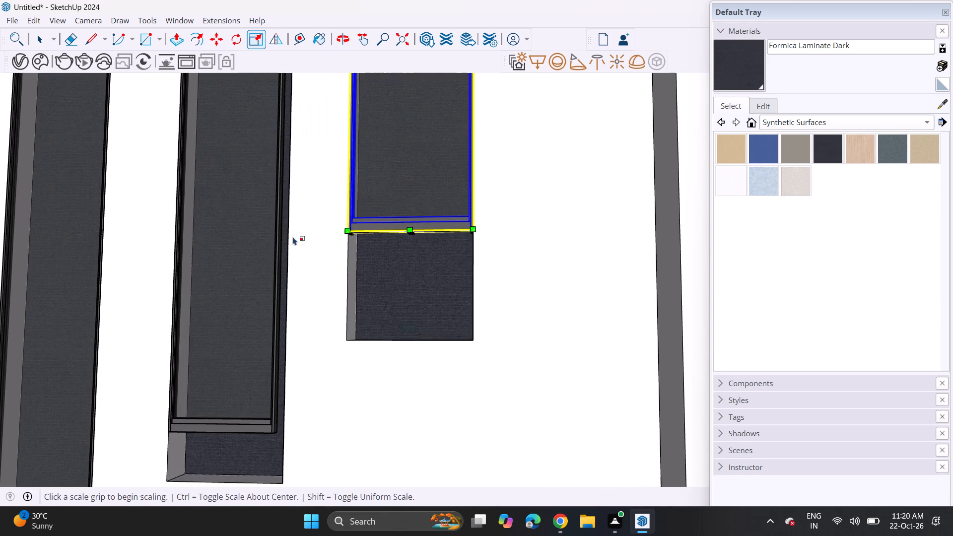
{"action": "middle_click_drag", "start_coordinate": [387, 219], "coordinate": [315, 215]}
{"action": "scroll", "coordinate": [387, 219], "scroll_direction": "up", "scroll_amount": 8}
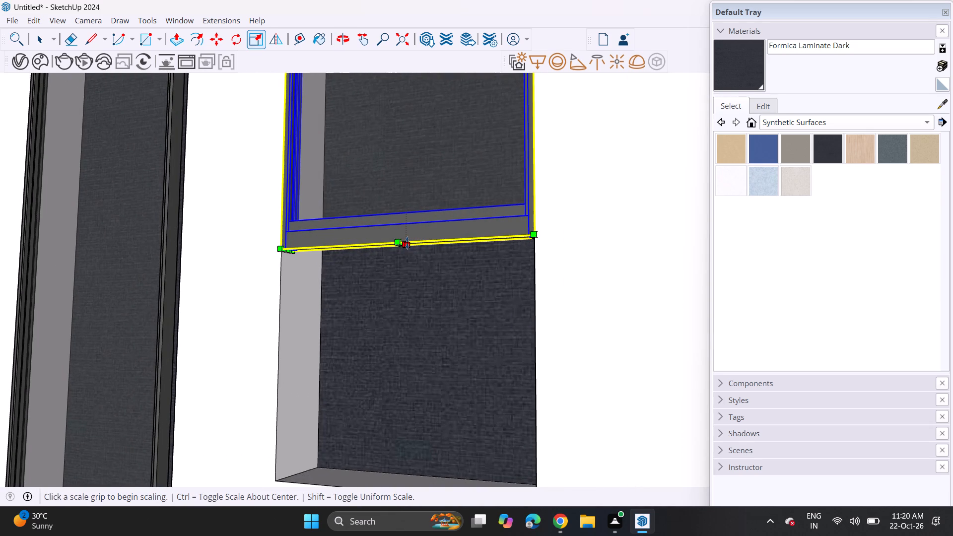
{"action": "left_click", "coordinate": [407, 243]}
{"action": "scroll", "coordinate": [382, 354], "scroll_direction": "down", "scroll_amount": 5}
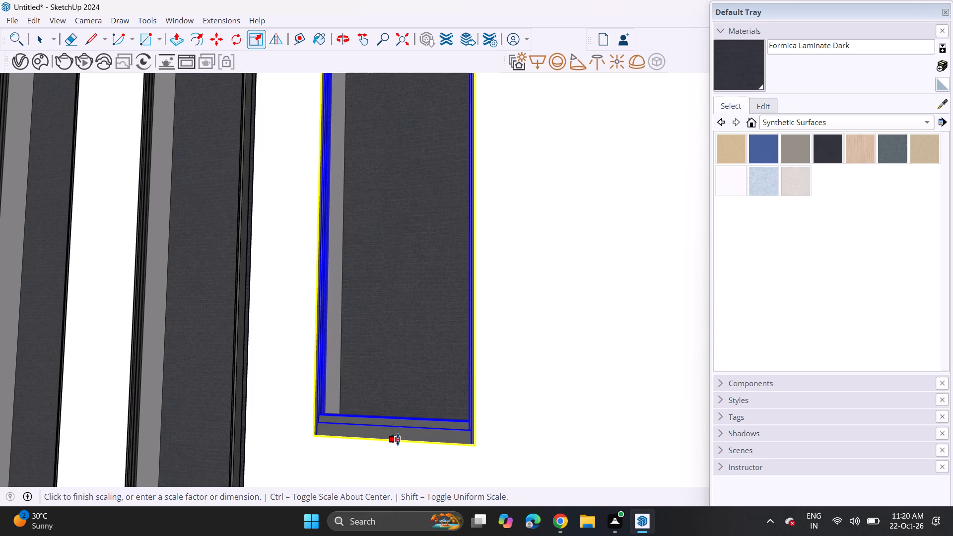
{"action": "left_click", "coordinate": [398, 439]}
Stretch the middle slot's glazed panel downward along blue to the bottom edge of the slot.
{"action": "scroll", "coordinate": [332, 418], "scroll_direction": "down", "scroll_amount": 15}
{"action": "middle_click_drag", "start_coordinate": [285, 446], "coordinate": [319, 359], "text": "shift"}
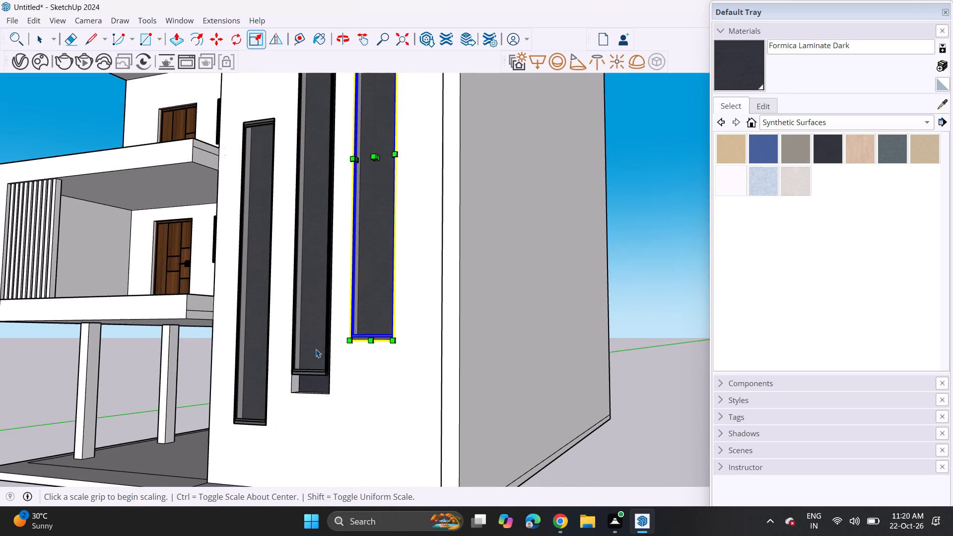
{"action": "key", "text": "space"}
{"action": "left_click", "coordinate": [316, 349]}
{"action": "scroll", "coordinate": [316, 349], "scroll_direction": "up", "scroll_amount": 9}
{"action": "middle_click_drag", "start_coordinate": [307, 391], "coordinate": [331, 258], "text": "shift"}
{"action": "scroll", "coordinate": [334, 267], "scroll_direction": "up", "scroll_amount": 6}
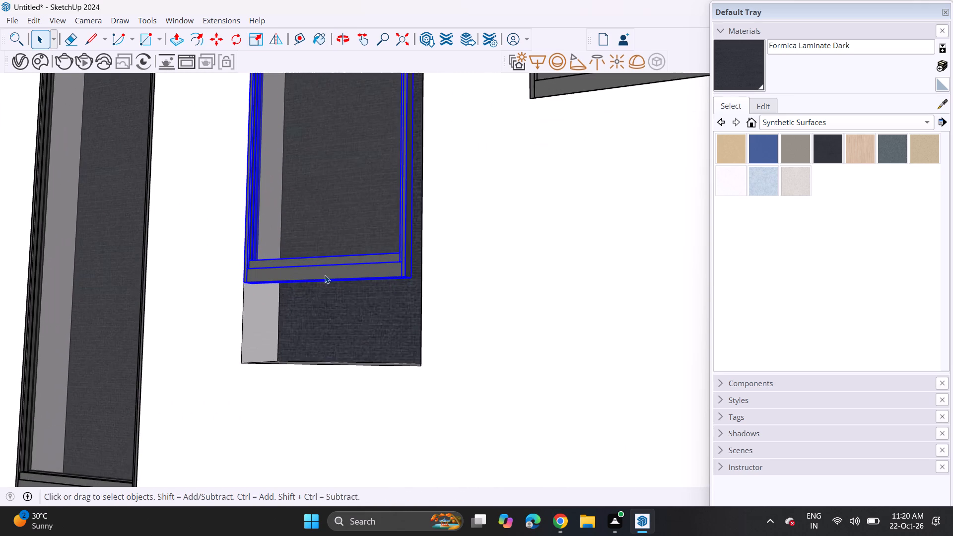
{"action": "middle_click_drag", "start_coordinate": [324, 281], "coordinate": [339, 237]}
{"action": "left_click", "coordinate": [262, 38]}
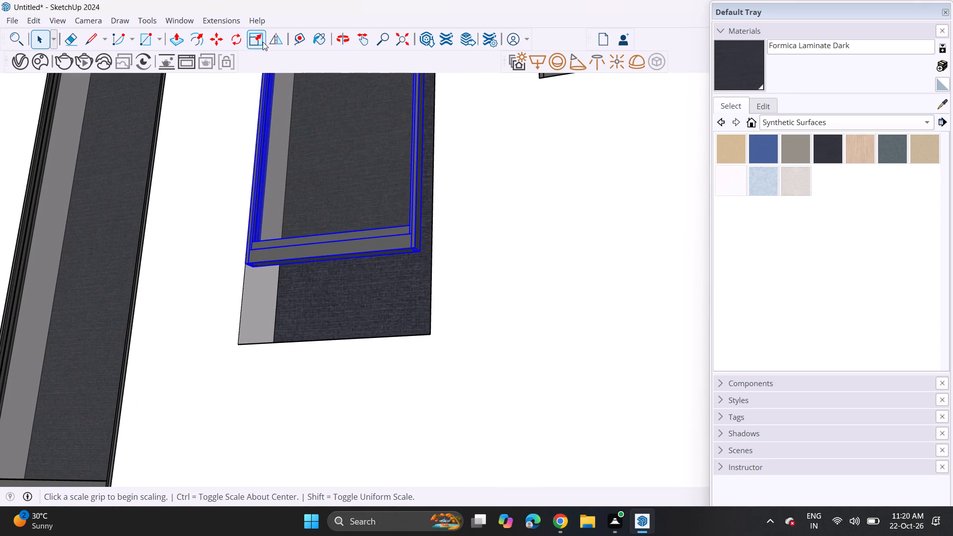
{"action": "left_click", "coordinate": [335, 256]}
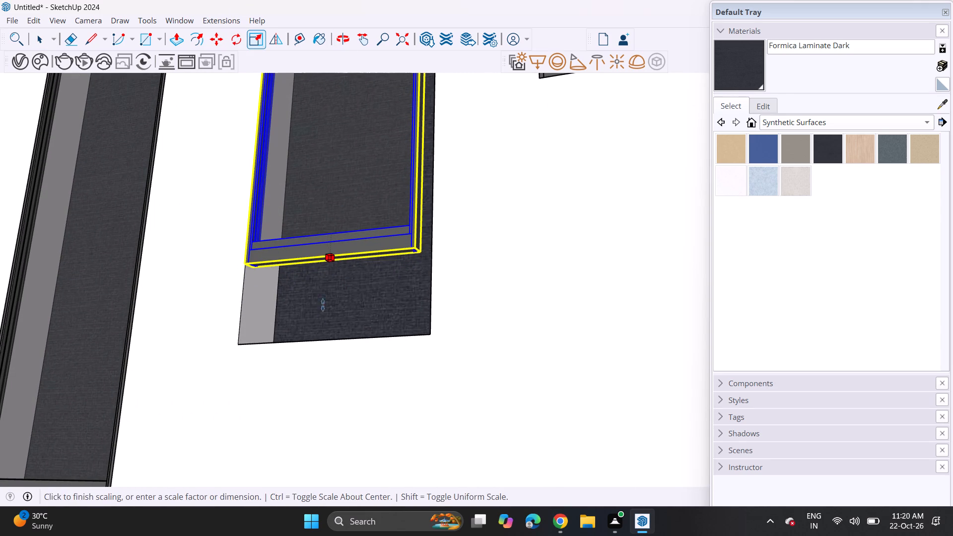
{"action": "left_click", "coordinate": [324, 348]}
Scale the middle slot's glazed panel along red to fill the slot's width, leaving nothing selected.
{"action": "scroll", "coordinate": [333, 224], "scroll_direction": "down", "scroll_amount": 7}
{"action": "middle_click_drag", "start_coordinate": [322, 163], "coordinate": [306, 231], "text": "shift"}
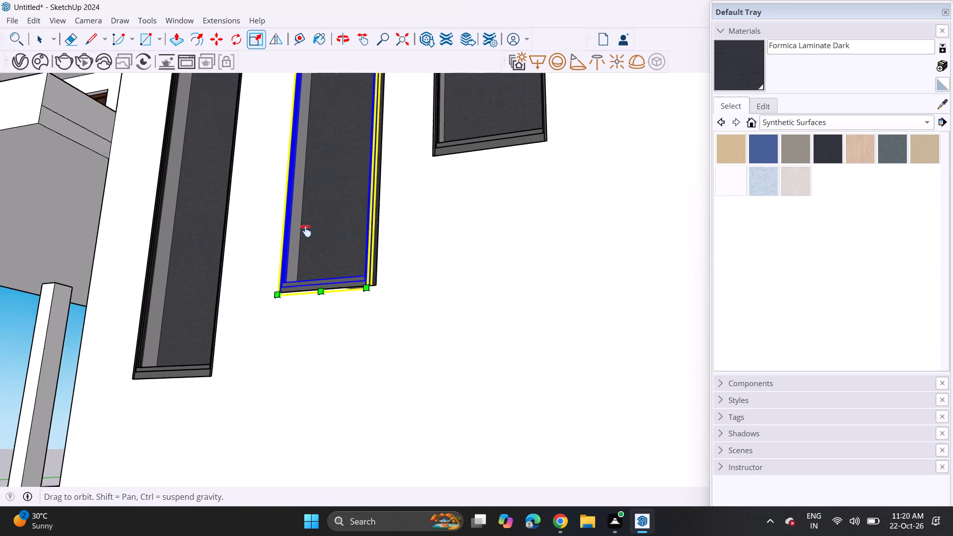
{"action": "middle_click_drag", "start_coordinate": [306, 231], "coordinate": [298, 394], "text": "shift"}
{"action": "middle_click_drag", "start_coordinate": [301, 280], "coordinate": [304, 441]}
{"action": "scroll", "coordinate": [386, 327], "scroll_direction": "up", "scroll_amount": 9}
{"action": "scroll", "coordinate": [344, 347], "scroll_direction": "up", "scroll_amount": 5}
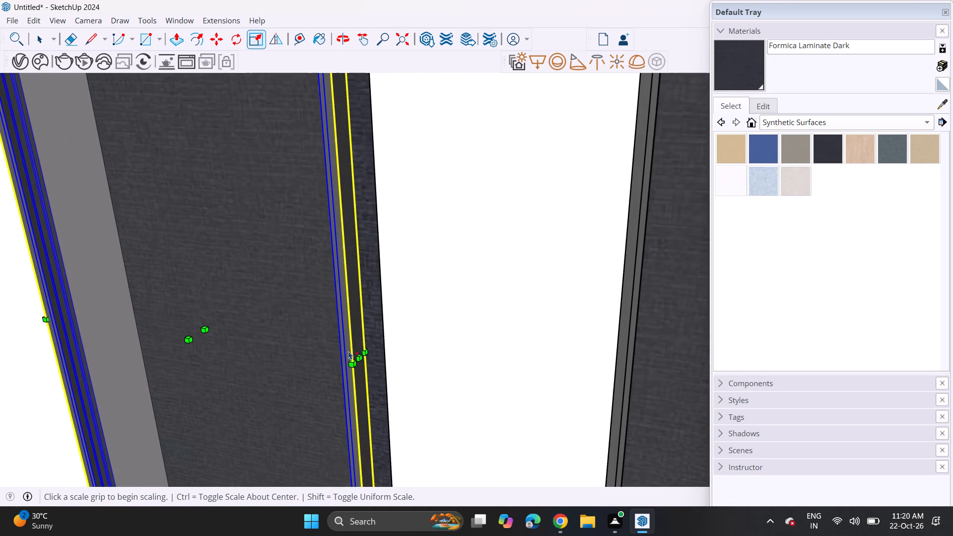
{"action": "left_click", "coordinate": [355, 353]}
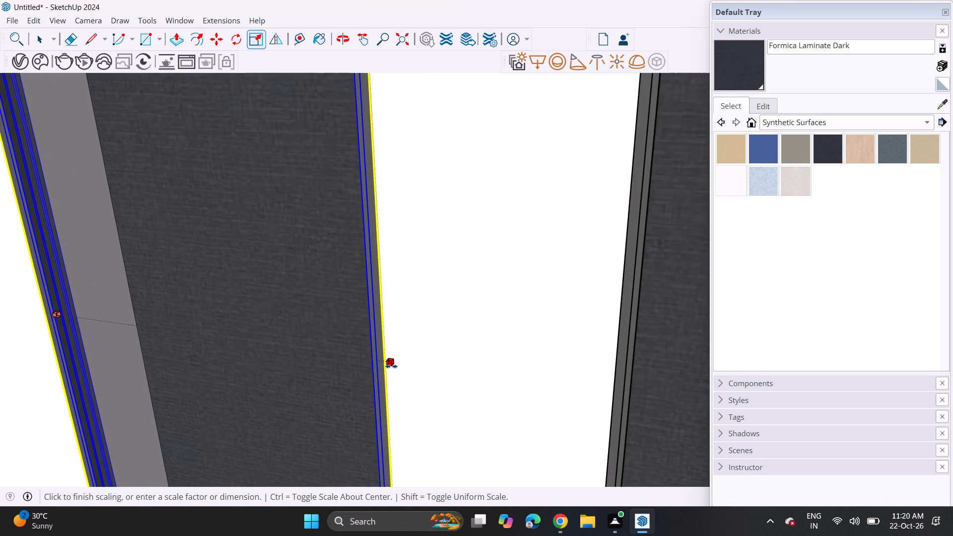
{"action": "left_click", "coordinate": [391, 364]}
{"action": "scroll", "coordinate": [371, 343], "scroll_direction": "down", "scroll_amount": 20}
{"action": "scroll", "coordinate": [371, 343], "scroll_direction": "down", "scroll_amount": 13}
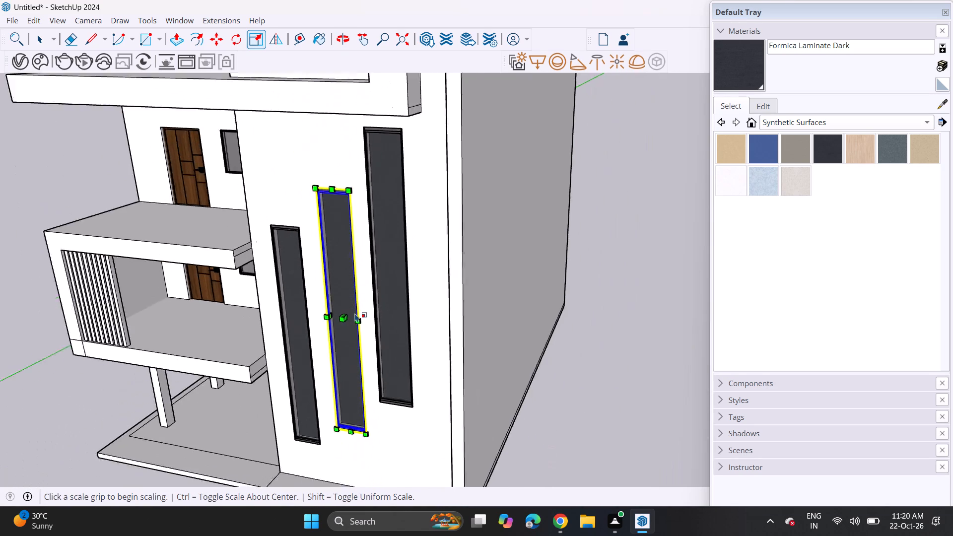
{"action": "scroll", "coordinate": [355, 313], "scroll_direction": "down", "scroll_amount": 2}
{"action": "key", "text": "space"}
{"action": "left_click", "coordinate": [568, 251]}
Import the Glass+Railing (2) model and place it at the bottom corner of the upper framed balcony's opening, by the slats.
{"action": "middle_click_drag", "start_coordinate": [420, 303], "coordinate": [538, 219]}
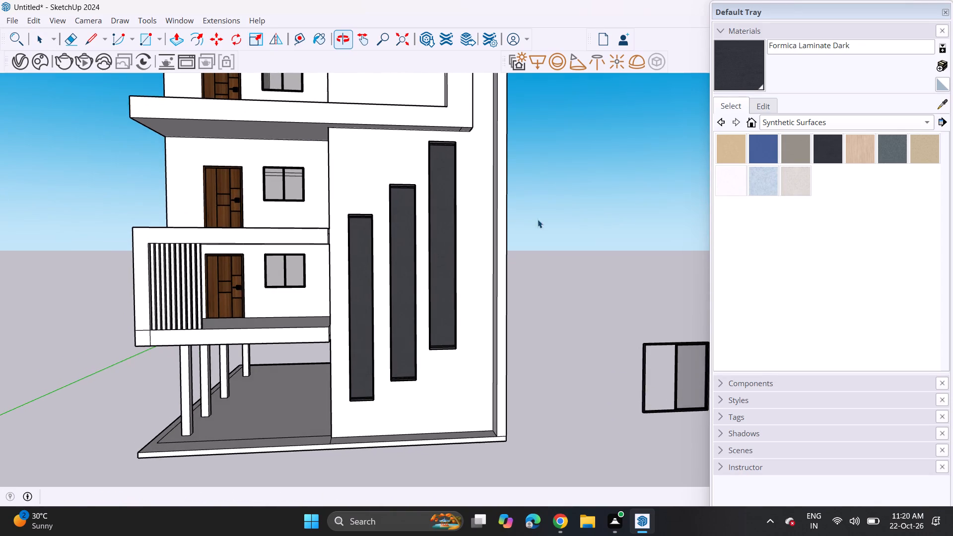
{"action": "middle_click_drag", "start_coordinate": [435, 250], "coordinate": [555, 273], "text": "shift"}
{"action": "middle_click_drag", "start_coordinate": [504, 268], "coordinate": [466, 259]}
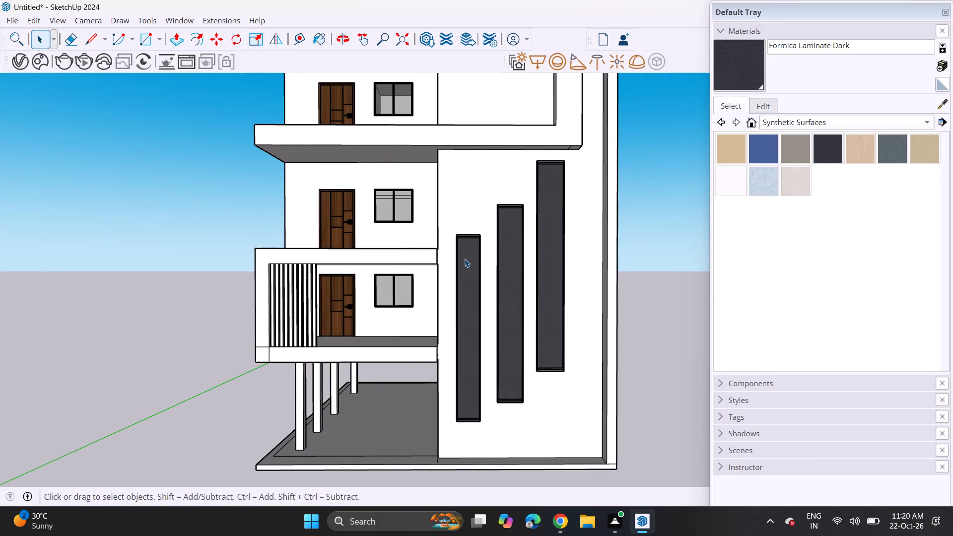
{"action": "middle_click_drag", "start_coordinate": [385, 161], "coordinate": [425, 365], "text": "shift"}
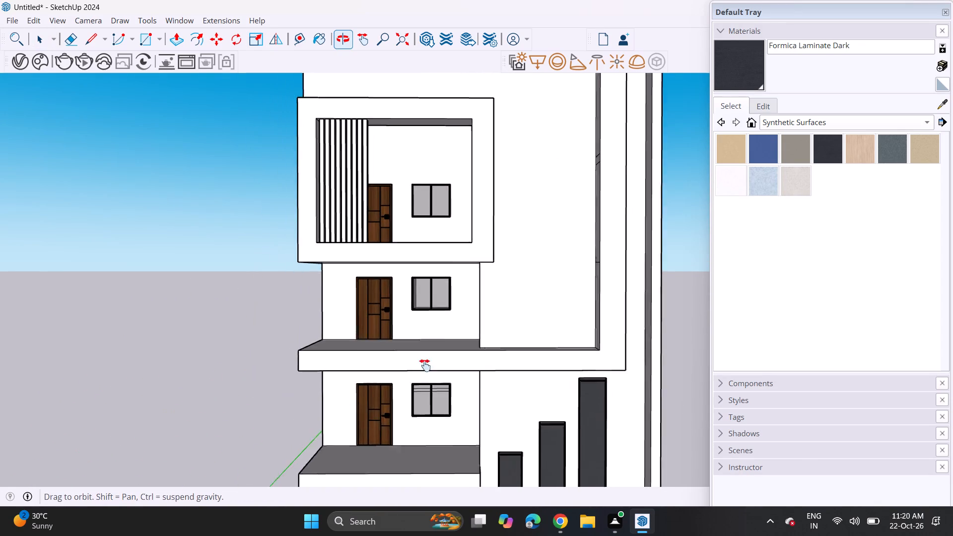
{"action": "middle_click_drag", "start_coordinate": [425, 365], "coordinate": [431, 393], "text": "shift"}
{"action": "left_click", "coordinate": [15, 19]}
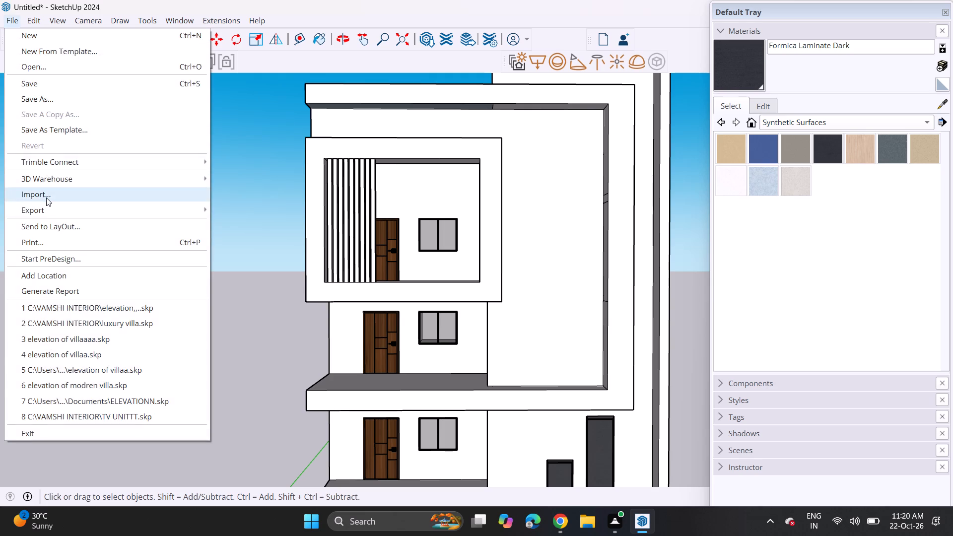
{"action": "left_click", "coordinate": [46, 198]}
{"action": "scroll", "coordinate": [230, 180], "scroll_direction": "down", "scroll_amount": 10}
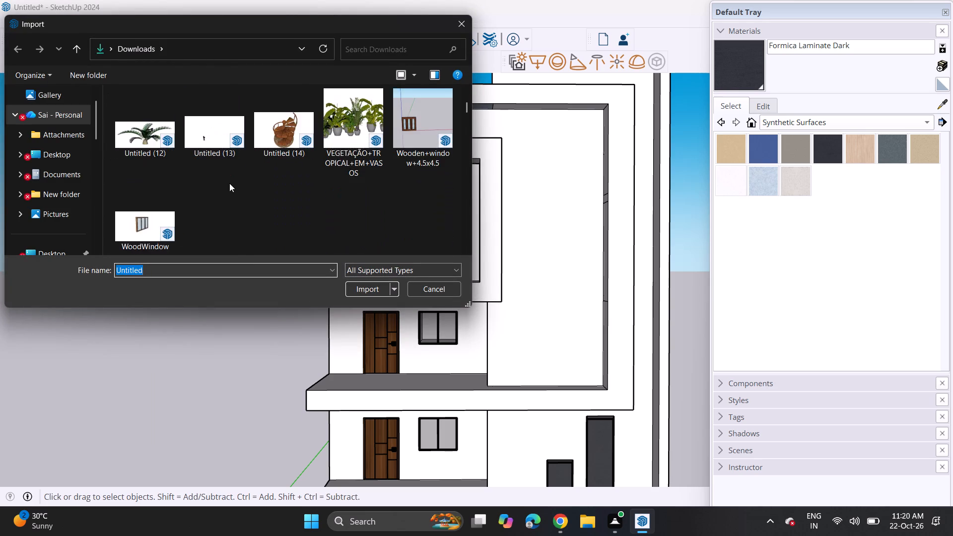
{"action": "scroll", "coordinate": [229, 183], "scroll_direction": "down", "scroll_amount": 20}
{"action": "scroll", "coordinate": [229, 183], "scroll_direction": "down", "scroll_amount": 11}
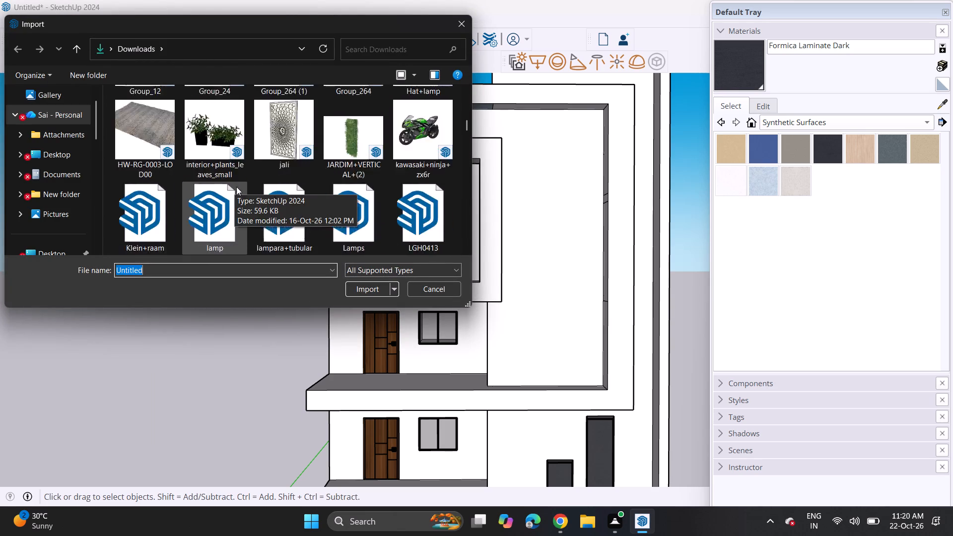
{"action": "scroll", "coordinate": [237, 186], "scroll_direction": "down", "scroll_amount": 9}
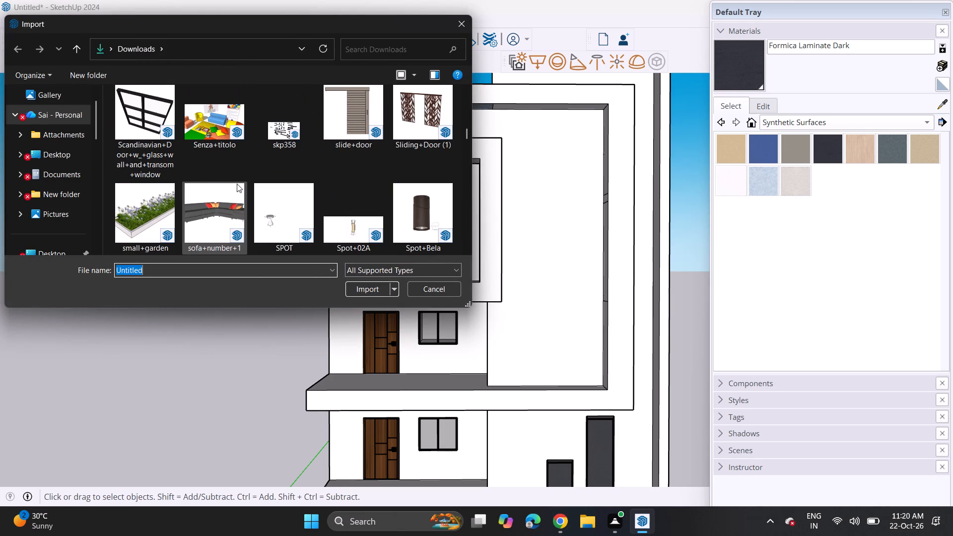
{"action": "scroll", "coordinate": [237, 184], "scroll_direction": "down", "scroll_amount": 7}
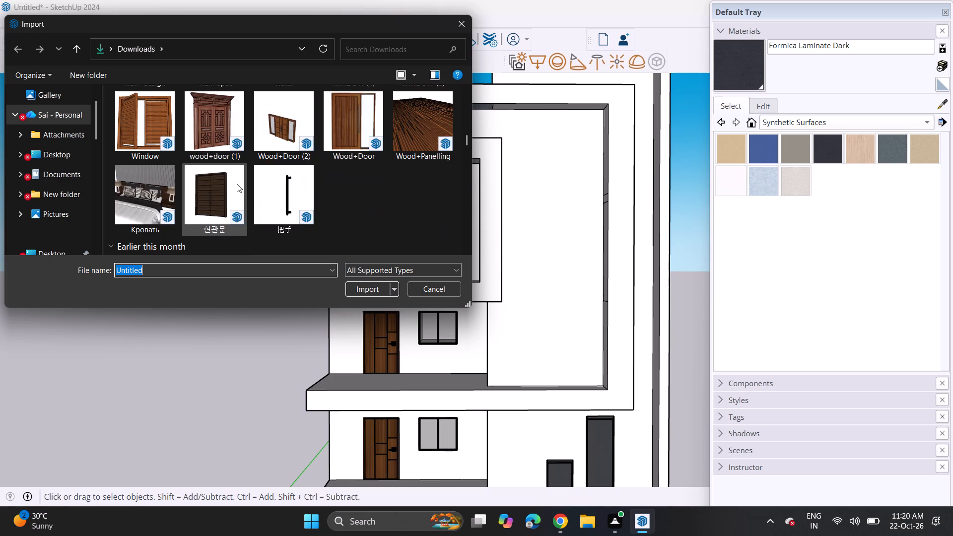
{"action": "scroll", "coordinate": [237, 184], "scroll_direction": "down", "scroll_amount": 11}
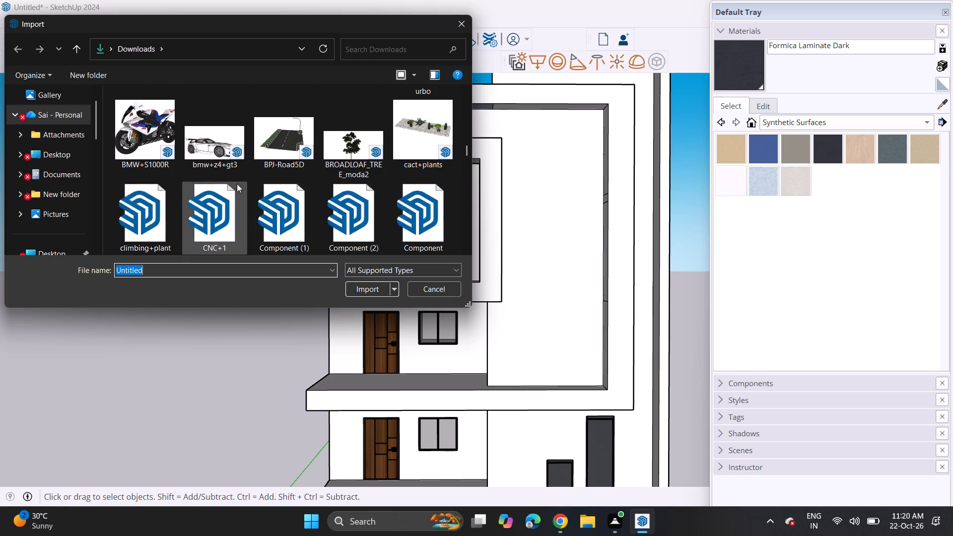
{"action": "scroll", "coordinate": [237, 184], "scroll_direction": "down", "scroll_amount": 6}
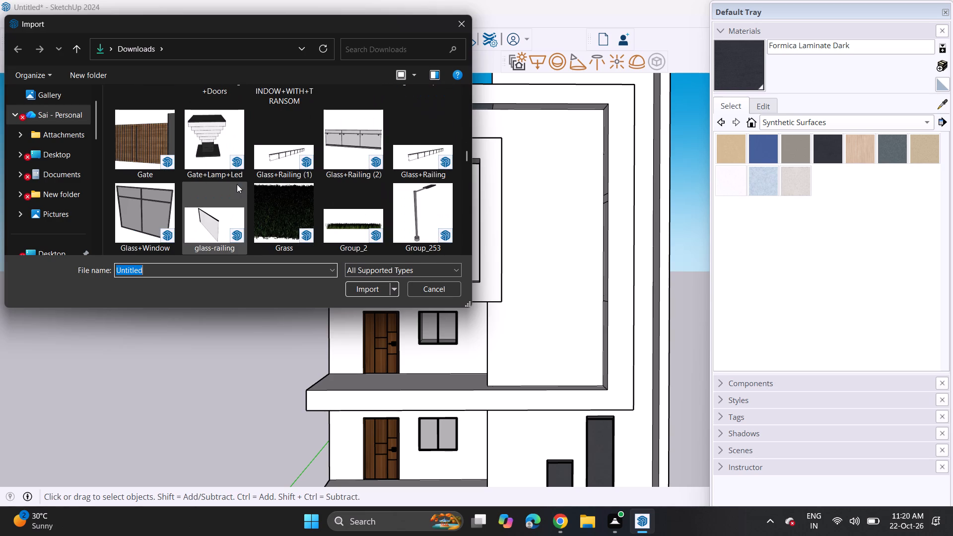
{"action": "left_click", "coordinate": [341, 145]}
{"action": "left_click", "coordinate": [361, 291]}
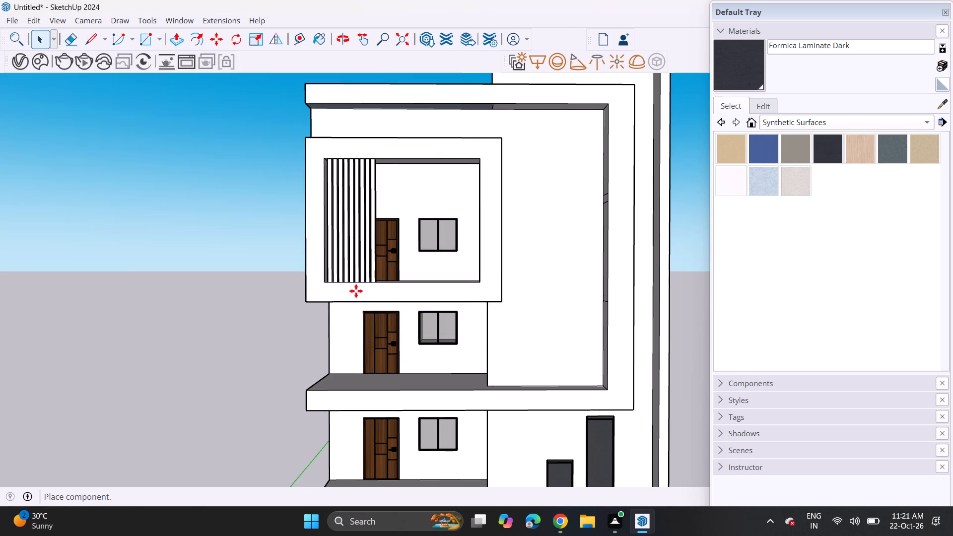
{"action": "middle_click_drag", "start_coordinate": [476, 205], "coordinate": [407, 292]}
{"action": "scroll", "coordinate": [277, 301], "scroll_direction": "up", "scroll_amount": 3}
{"action": "scroll", "coordinate": [329, 287], "scroll_direction": "up", "scroll_amount": 5}
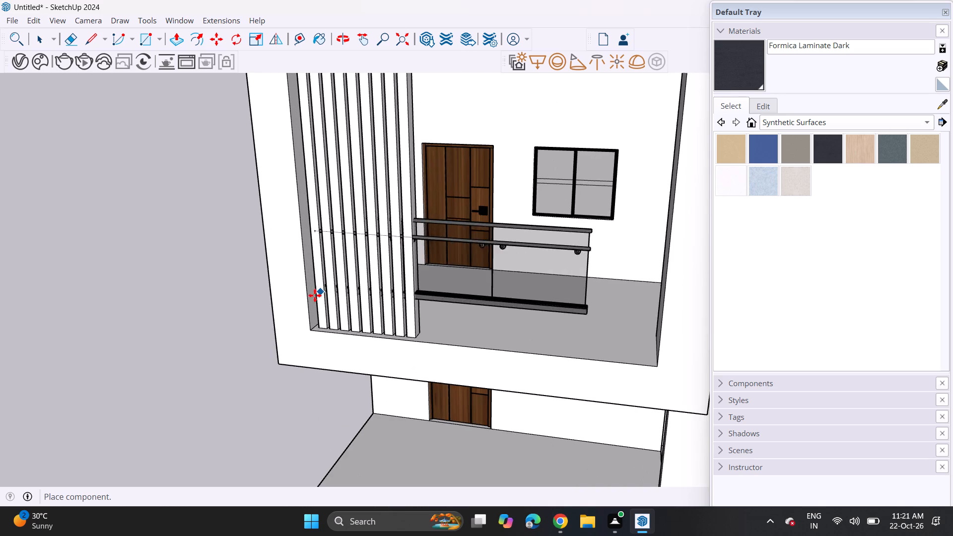
{"action": "left_click", "coordinate": [317, 327]}
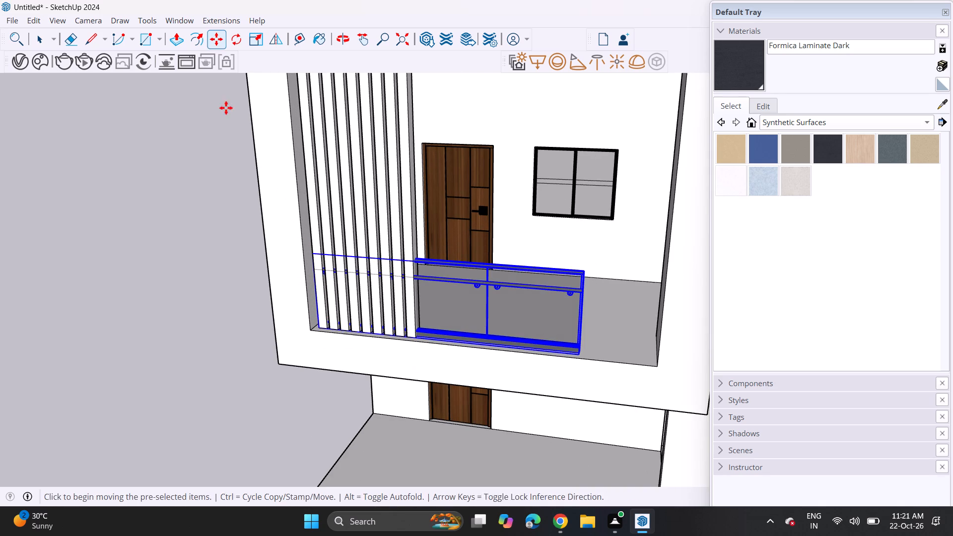
Scale the glass railing uniformly until it spans the full width of the framed balcony's opening.
{"action": "left_click", "coordinate": [253, 36]}
{"action": "left_click", "coordinate": [581, 270]}
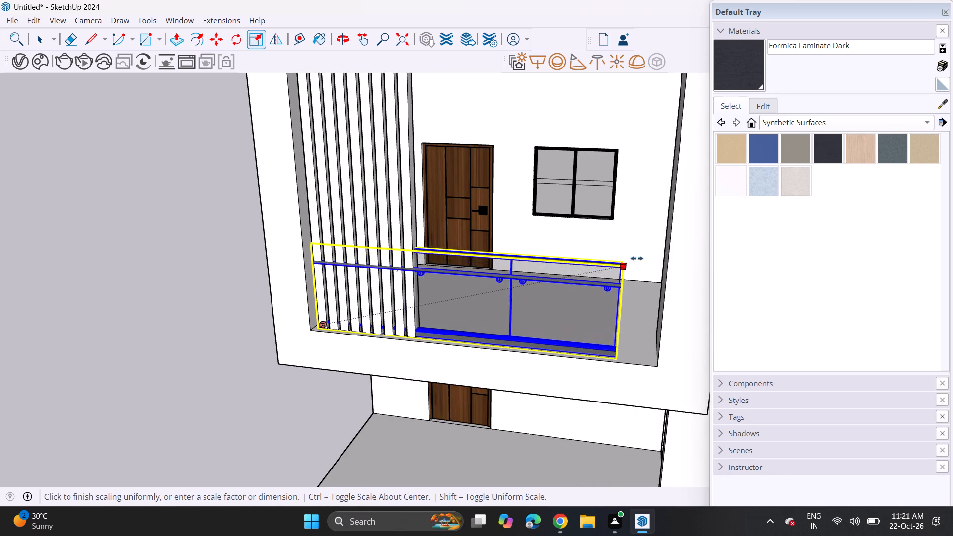
{"action": "left_click", "coordinate": [669, 254]}
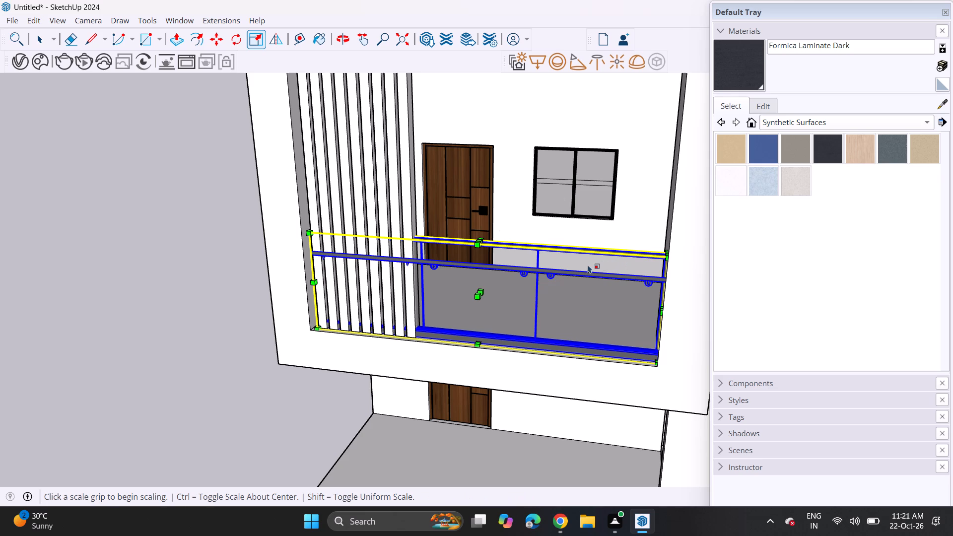
{"action": "key", "text": "space"}
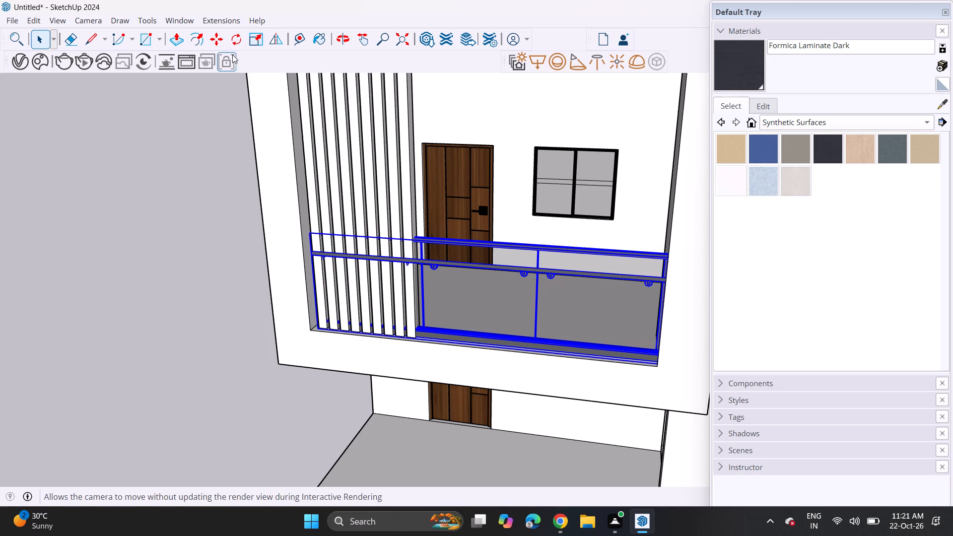
Move the glass railing slightly inward along green, behind the slats on the framed balcony's floor.
{"action": "left_click", "coordinate": [222, 43]}
{"action": "middle_click_drag", "start_coordinate": [328, 226], "coordinate": [313, 311]}
{"action": "scroll", "coordinate": [435, 345], "scroll_direction": "up", "scroll_amount": 5}
{"action": "left_click", "coordinate": [442, 379]}
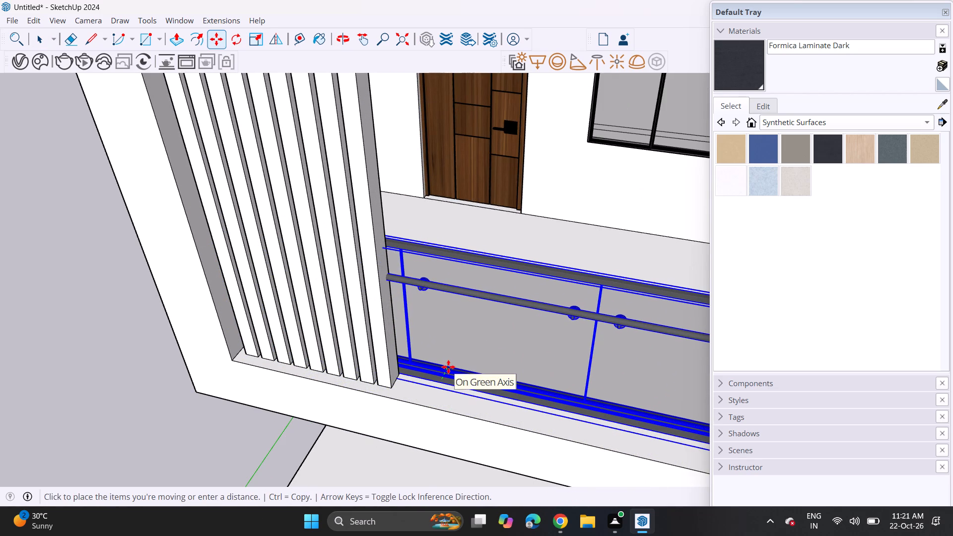
{"action": "left_click", "coordinate": [448, 367]}
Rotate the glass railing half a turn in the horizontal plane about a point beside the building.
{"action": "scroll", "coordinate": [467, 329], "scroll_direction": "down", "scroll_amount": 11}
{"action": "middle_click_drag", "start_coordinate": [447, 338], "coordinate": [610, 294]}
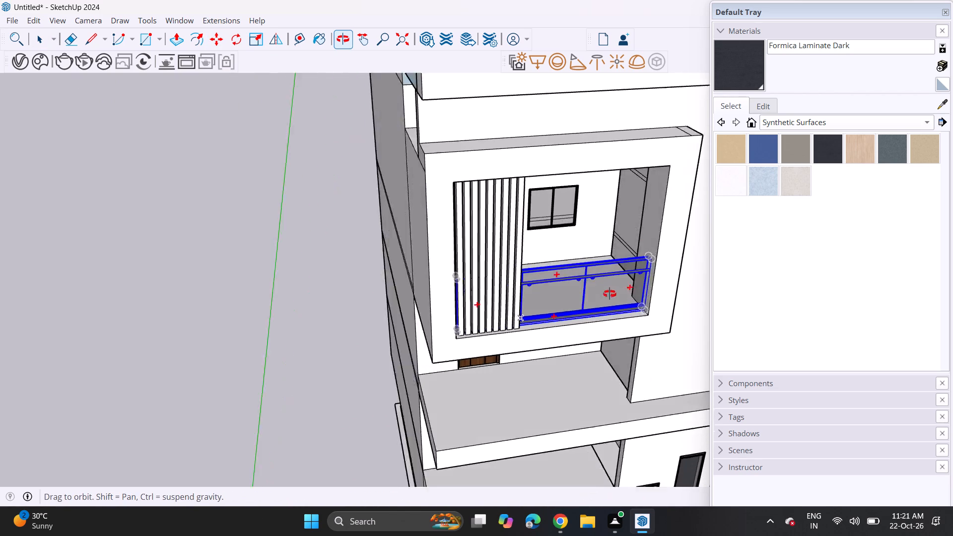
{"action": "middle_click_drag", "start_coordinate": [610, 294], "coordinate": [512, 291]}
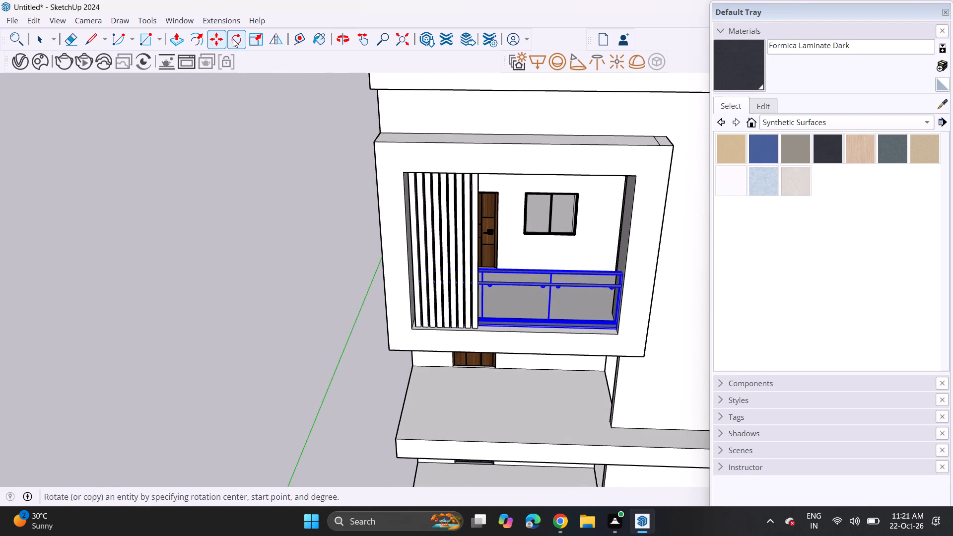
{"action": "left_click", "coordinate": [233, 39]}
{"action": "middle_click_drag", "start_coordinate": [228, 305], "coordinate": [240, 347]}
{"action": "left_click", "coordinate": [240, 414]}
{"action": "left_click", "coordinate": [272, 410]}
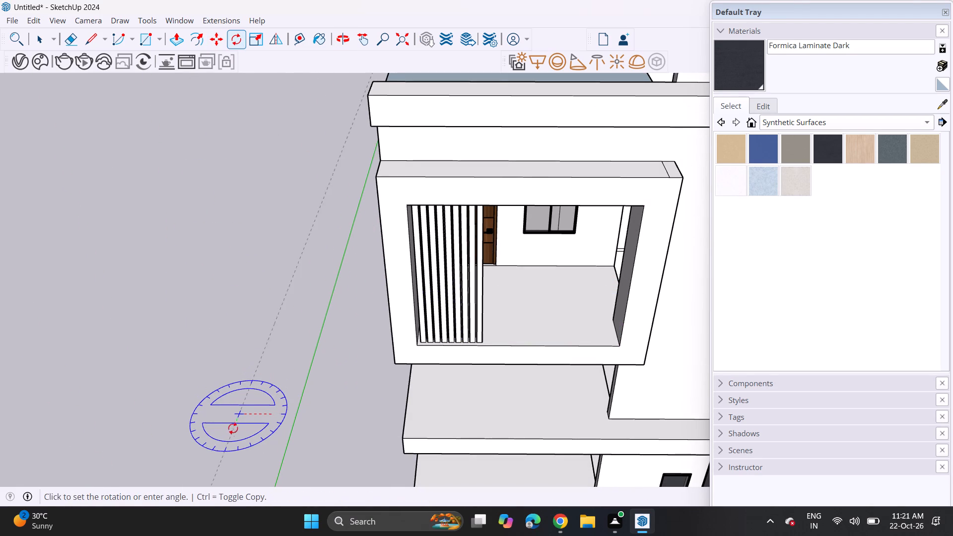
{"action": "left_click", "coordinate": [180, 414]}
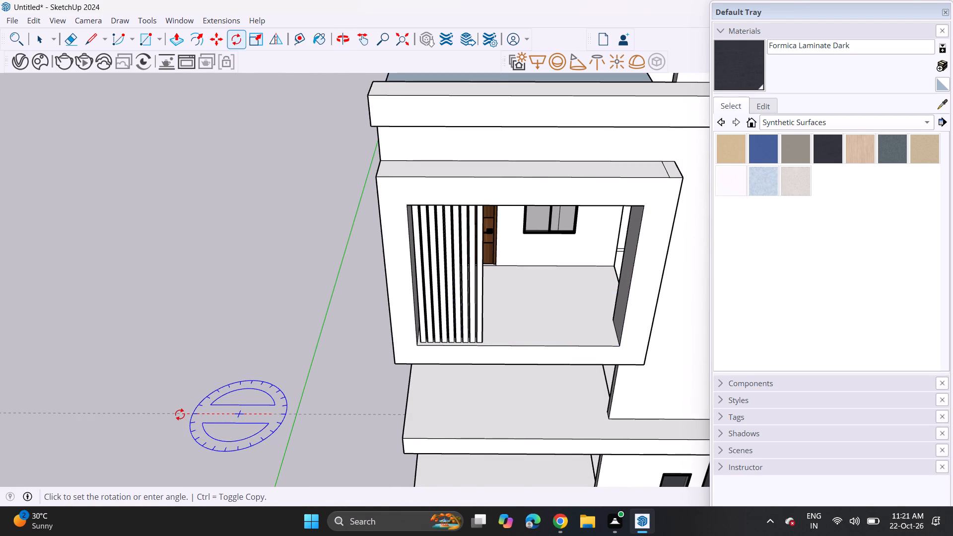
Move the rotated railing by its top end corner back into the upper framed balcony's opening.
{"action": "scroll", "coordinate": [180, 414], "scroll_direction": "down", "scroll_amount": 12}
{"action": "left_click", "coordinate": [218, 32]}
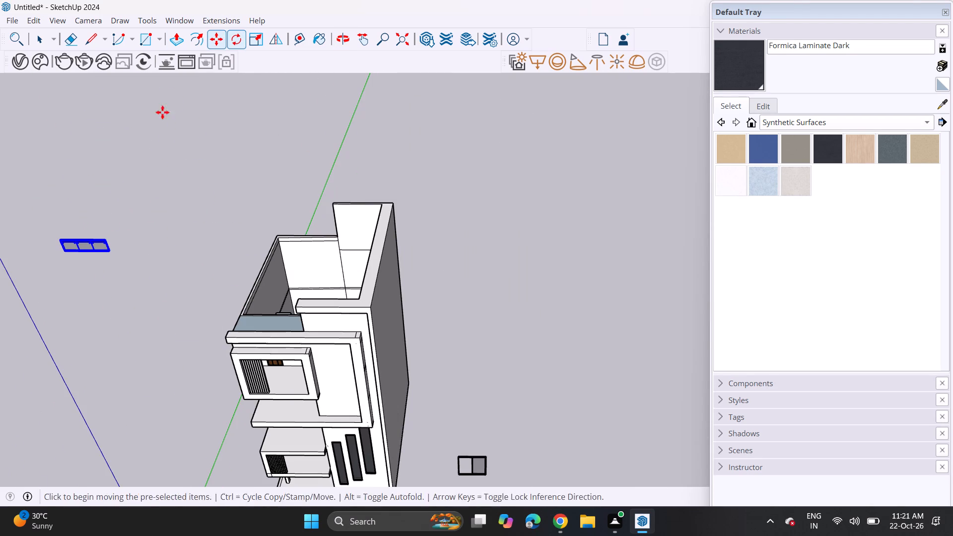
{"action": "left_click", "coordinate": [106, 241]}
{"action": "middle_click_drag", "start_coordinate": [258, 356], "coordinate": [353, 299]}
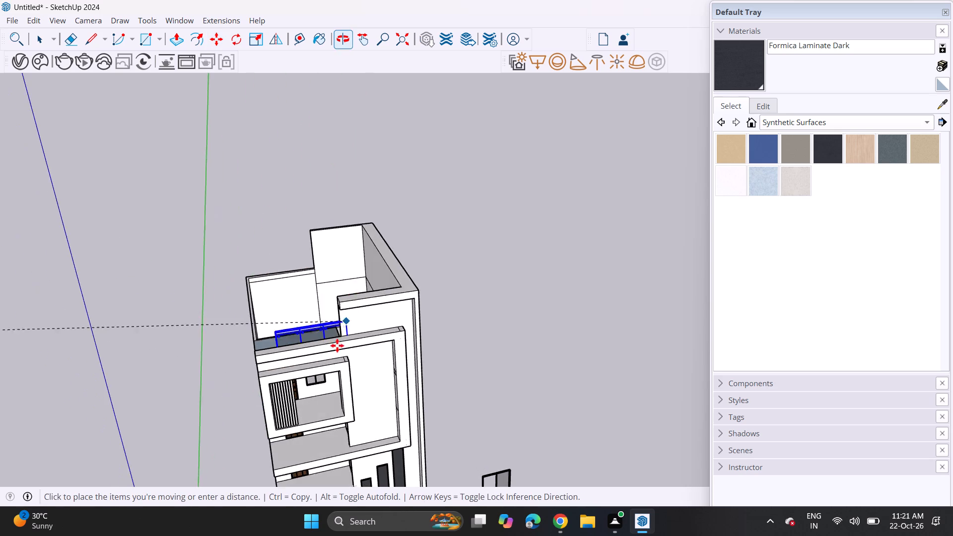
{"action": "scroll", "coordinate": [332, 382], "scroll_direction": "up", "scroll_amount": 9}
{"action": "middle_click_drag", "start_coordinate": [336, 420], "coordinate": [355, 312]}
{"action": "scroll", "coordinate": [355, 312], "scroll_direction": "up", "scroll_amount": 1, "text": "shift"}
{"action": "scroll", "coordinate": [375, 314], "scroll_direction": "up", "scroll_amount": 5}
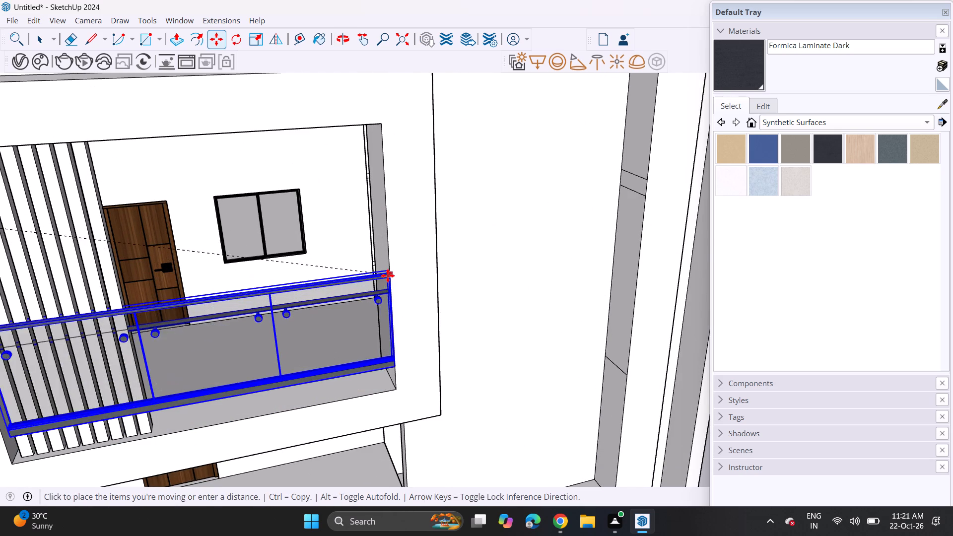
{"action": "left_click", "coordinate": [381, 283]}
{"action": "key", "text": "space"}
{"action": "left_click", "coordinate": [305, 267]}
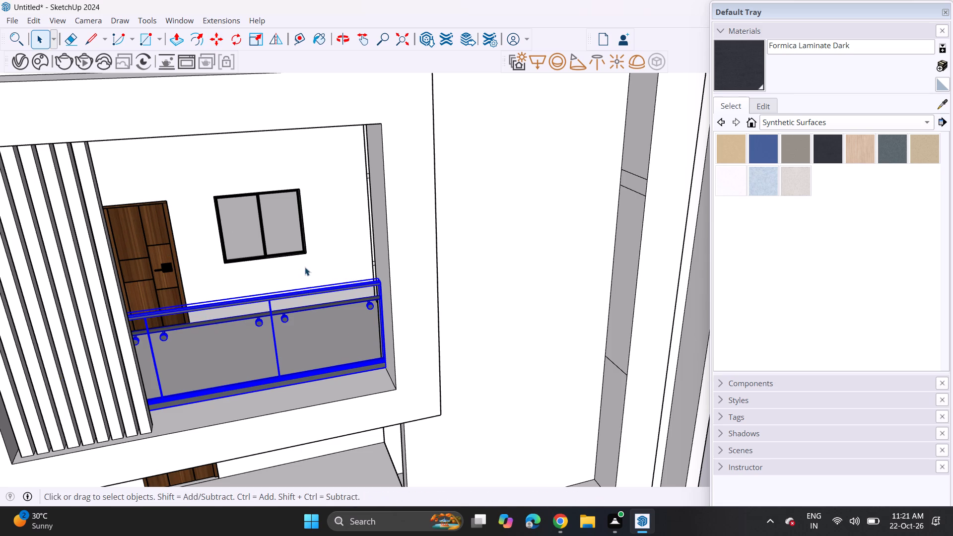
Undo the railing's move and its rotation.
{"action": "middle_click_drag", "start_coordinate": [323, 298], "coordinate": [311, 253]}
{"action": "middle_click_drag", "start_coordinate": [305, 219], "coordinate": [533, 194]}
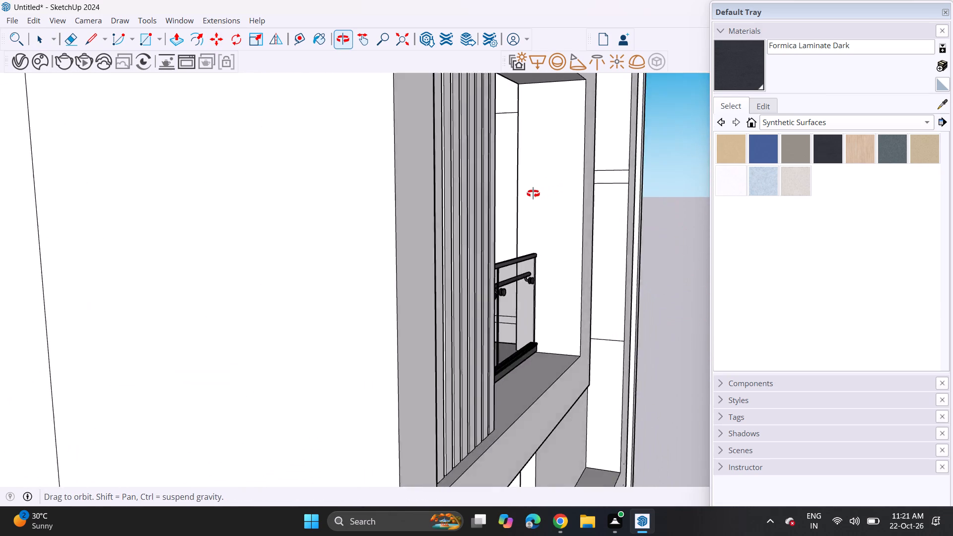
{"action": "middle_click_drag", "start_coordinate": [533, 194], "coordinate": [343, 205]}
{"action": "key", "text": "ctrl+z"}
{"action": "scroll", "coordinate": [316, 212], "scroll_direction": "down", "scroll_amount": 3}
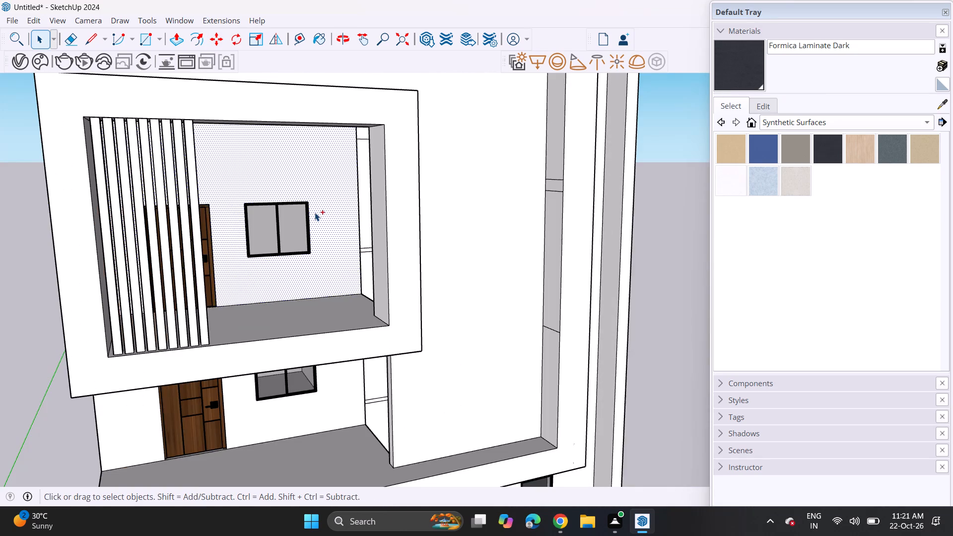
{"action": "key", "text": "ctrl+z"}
Copy the framed balcony's glass railing down onto the open balcony below, with its end against the wall corner.
{"action": "scroll", "coordinate": [315, 212], "scroll_direction": "down", "scroll_amount": 5}
{"action": "middle_click_drag", "start_coordinate": [315, 212], "coordinate": [294, 214]}
{"action": "scroll", "coordinate": [331, 225], "scroll_direction": "up", "scroll_amount": 5}
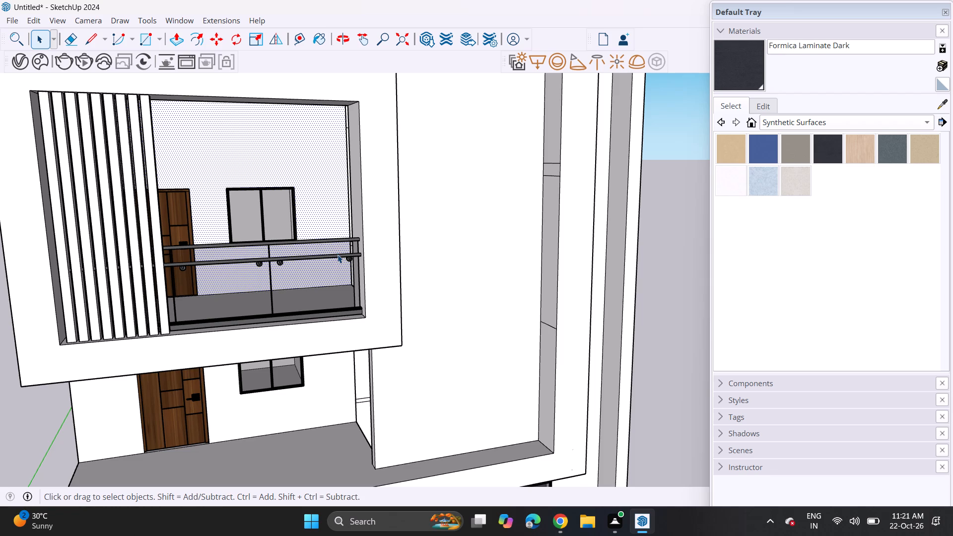
{"action": "scroll", "coordinate": [339, 255], "scroll_direction": "down", "scroll_amount": 2}
{"action": "left_click", "coordinate": [337, 255]}
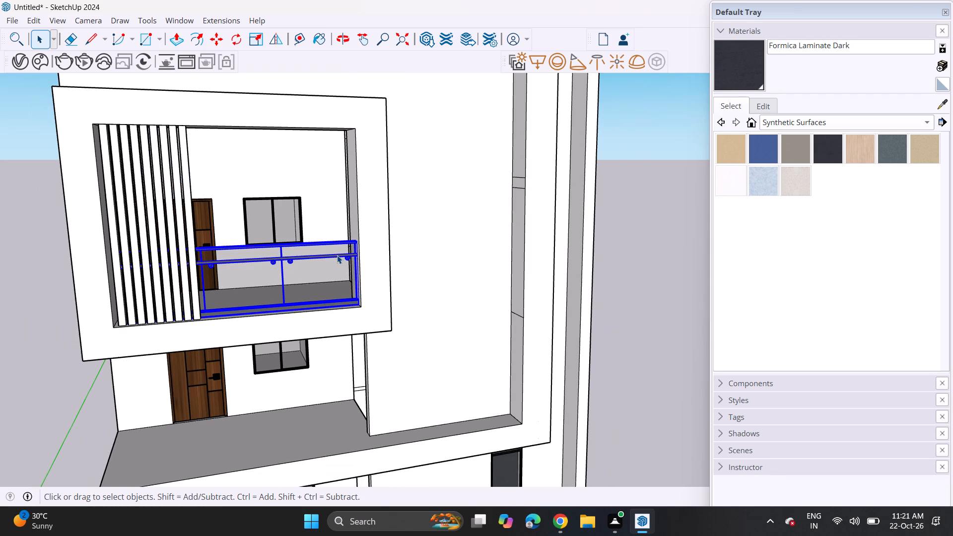
{"action": "key", "text": "m"}
{"action": "left_click", "coordinate": [364, 244]}
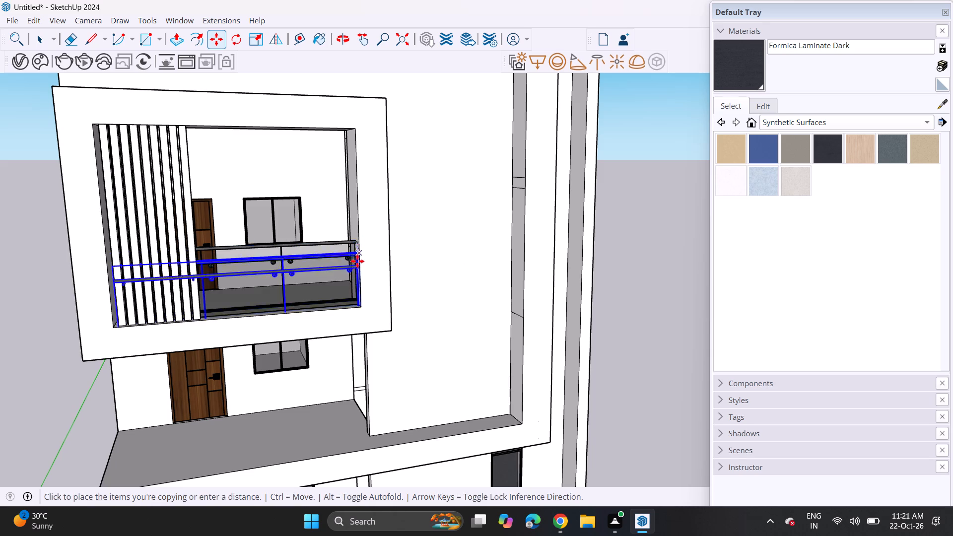
{"action": "left_click", "coordinate": [364, 380]}
Move the copied railing outward along green to the front edge of the open balcony's slab.
{"action": "middle_click_drag", "start_coordinate": [373, 370], "coordinate": [186, 393]}
{"action": "scroll", "coordinate": [318, 369], "scroll_direction": "up", "scroll_amount": 2}
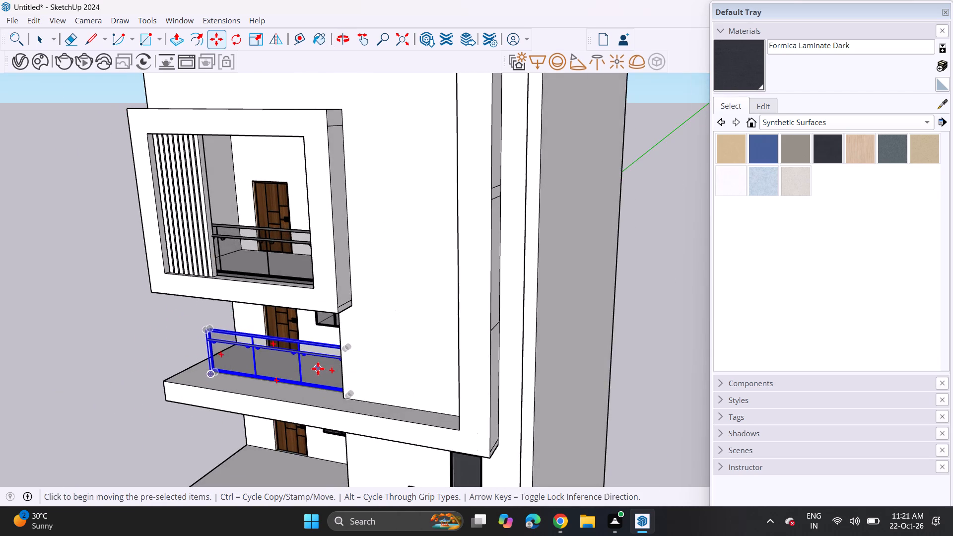
{"action": "scroll", "coordinate": [318, 369], "scroll_direction": "up", "scroll_amount": 3}
{"action": "left_click", "coordinate": [368, 329]}
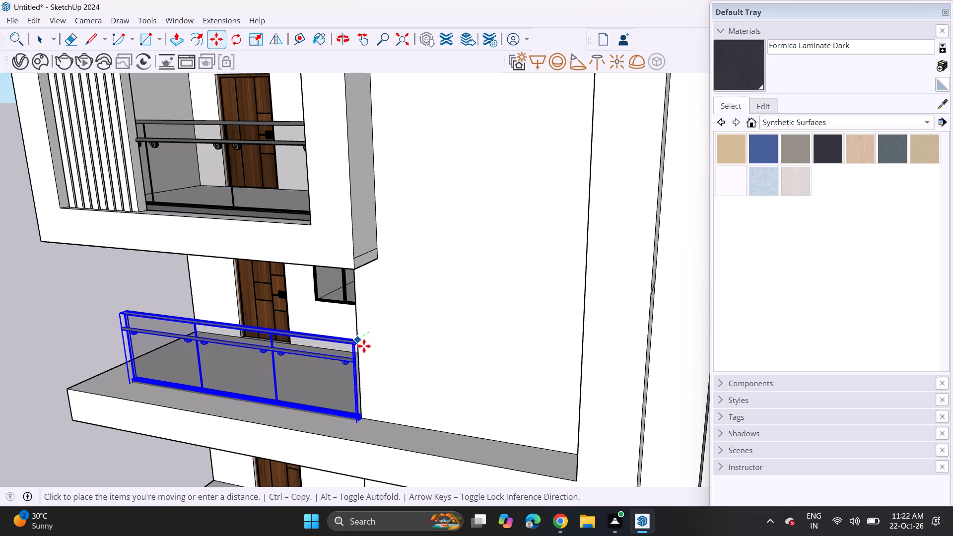
{"action": "key", "text": "Escape"}
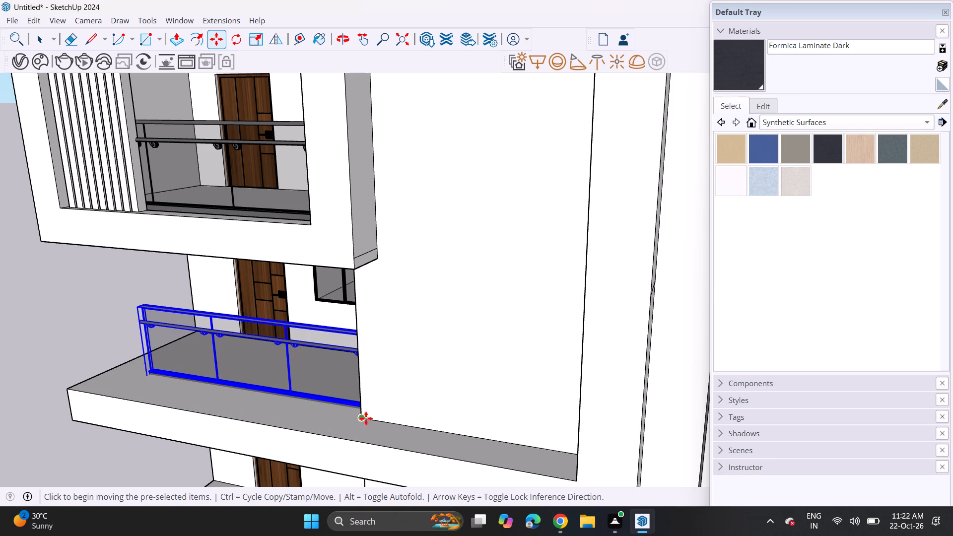
{"action": "left_click", "coordinate": [372, 416]}
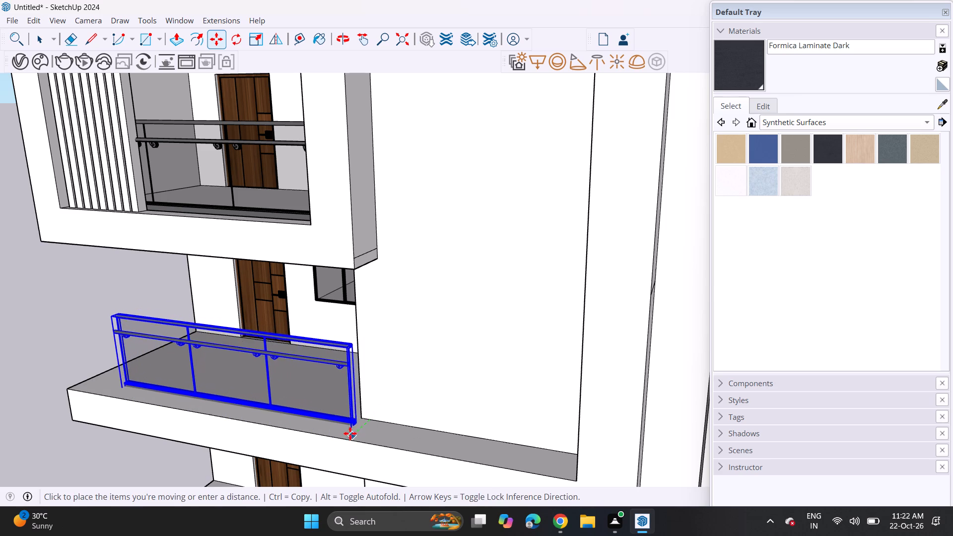
{"action": "left_click", "coordinate": [342, 448]}
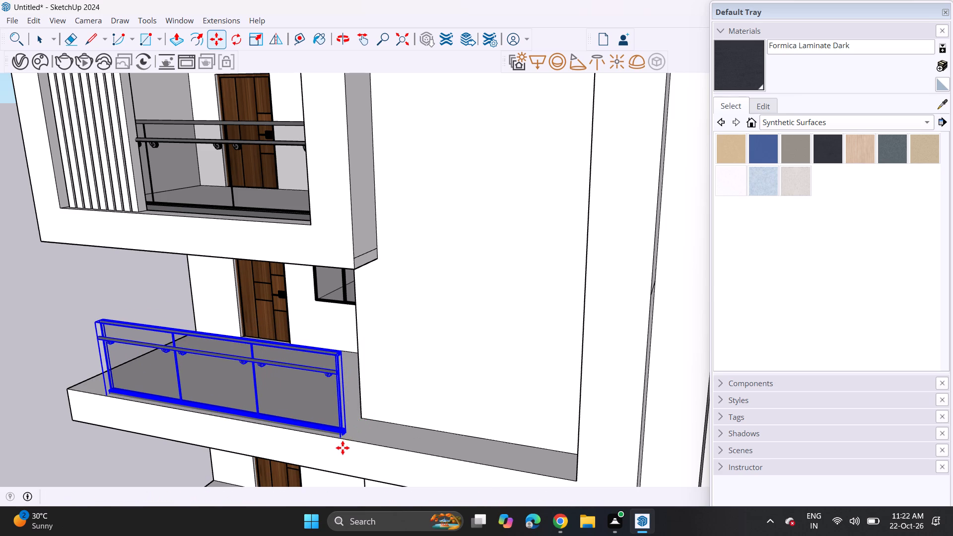
Shift the open balcony's railing slightly along the slab's front edge, toward the tower wall.
{"action": "scroll", "coordinate": [92, 324], "scroll_direction": "down", "scroll_amount": 4}
{"action": "middle_click_drag", "start_coordinate": [92, 324], "coordinate": [351, 251]}
{"action": "middle_click_drag", "start_coordinate": [448, 326], "coordinate": [368, 310]}
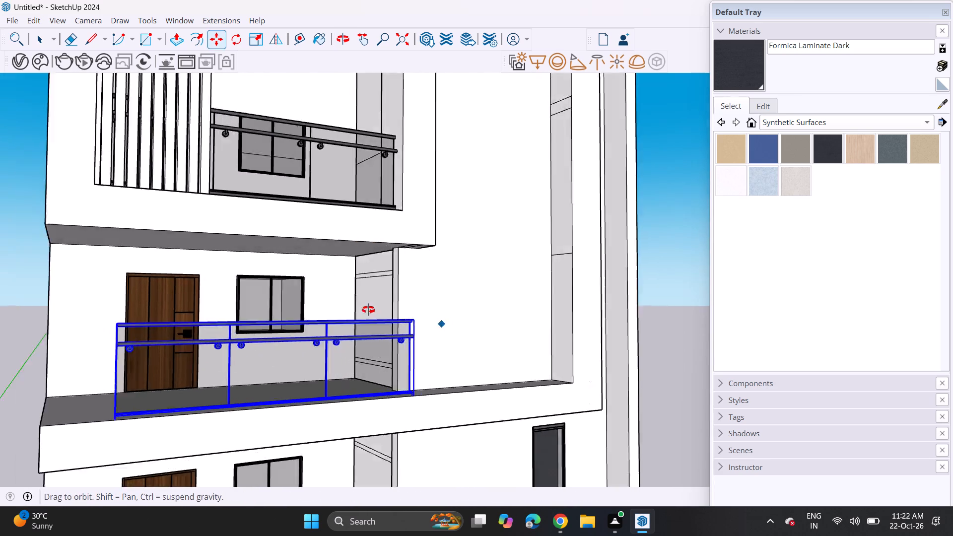
{"action": "middle_click_drag", "start_coordinate": [368, 310], "coordinate": [275, 306]}
{"action": "left_click", "coordinate": [258, 346]}
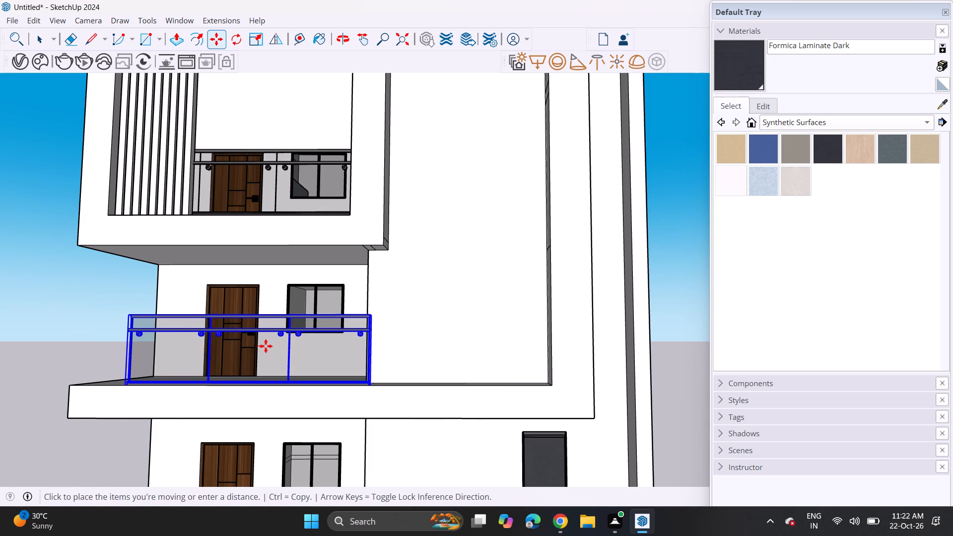
{"action": "left_click", "coordinate": [266, 346]}
Scale the open balcony's railing lengthwise so its free end reaches the slab's outer corner.
{"action": "scroll", "coordinate": [266, 341], "scroll_direction": "down", "scroll_amount": 8}
{"action": "middle_click_drag", "start_coordinate": [266, 339], "coordinate": [325, 266], "text": "ctrl"}
{"action": "middle_click_drag", "start_coordinate": [327, 263], "coordinate": [301, 392]}
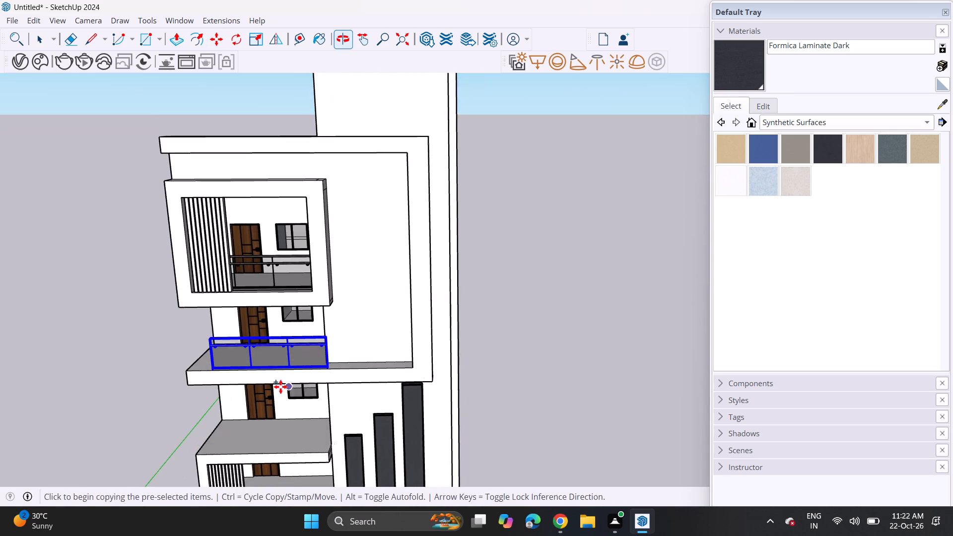
{"action": "middle_click_drag", "start_coordinate": [275, 385], "coordinate": [423, 316], "text": "shift"}
{"action": "middle_click_drag", "start_coordinate": [392, 296], "coordinate": [372, 392]}
{"action": "scroll", "coordinate": [293, 321], "scroll_direction": "up", "scroll_amount": 4}
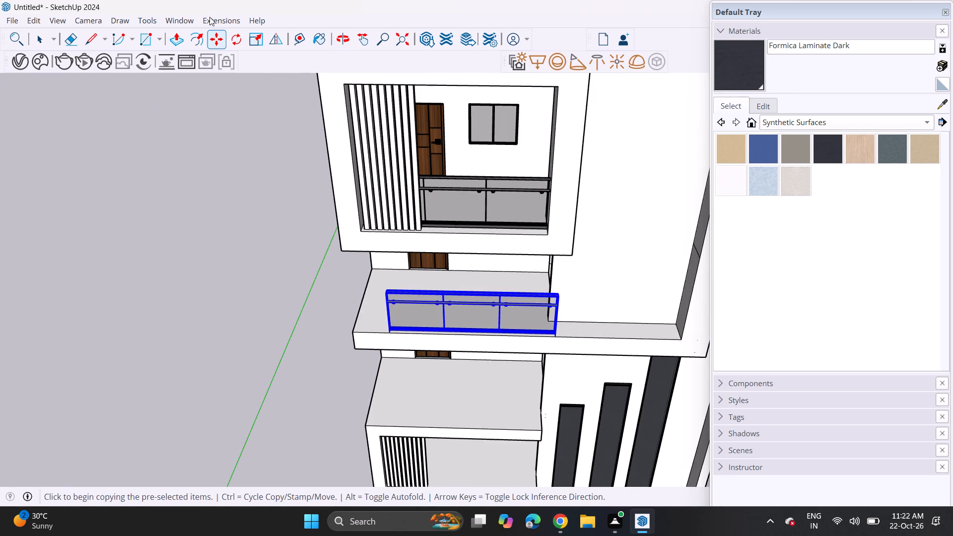
{"action": "left_click", "coordinate": [256, 39]}
{"action": "middle_click_drag", "start_coordinate": [318, 322], "coordinate": [484, 323]}
{"action": "scroll", "coordinate": [518, 330], "scroll_direction": "up", "scroll_amount": 5}
{"action": "scroll", "coordinate": [455, 343], "scroll_direction": "up", "scroll_amount": 5}
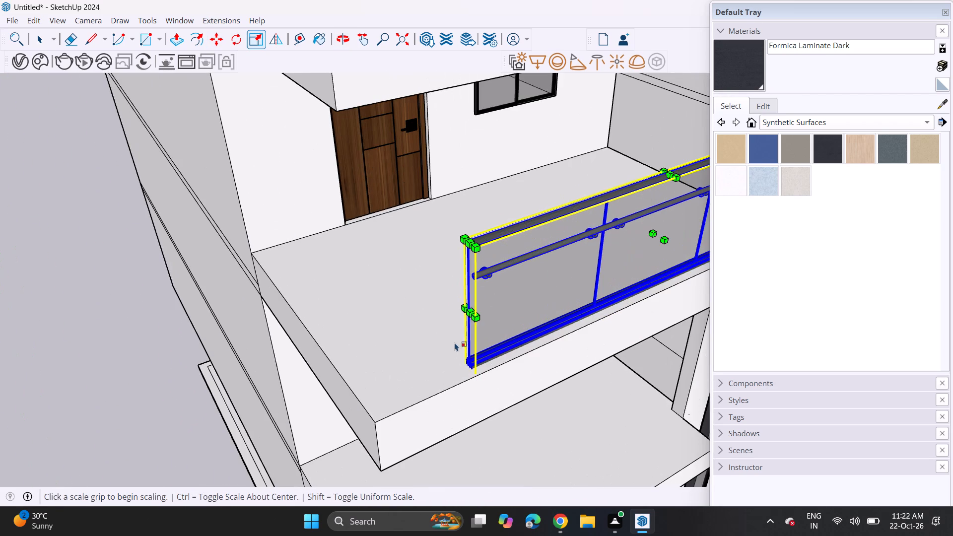
{"action": "left_click", "coordinate": [471, 311]}
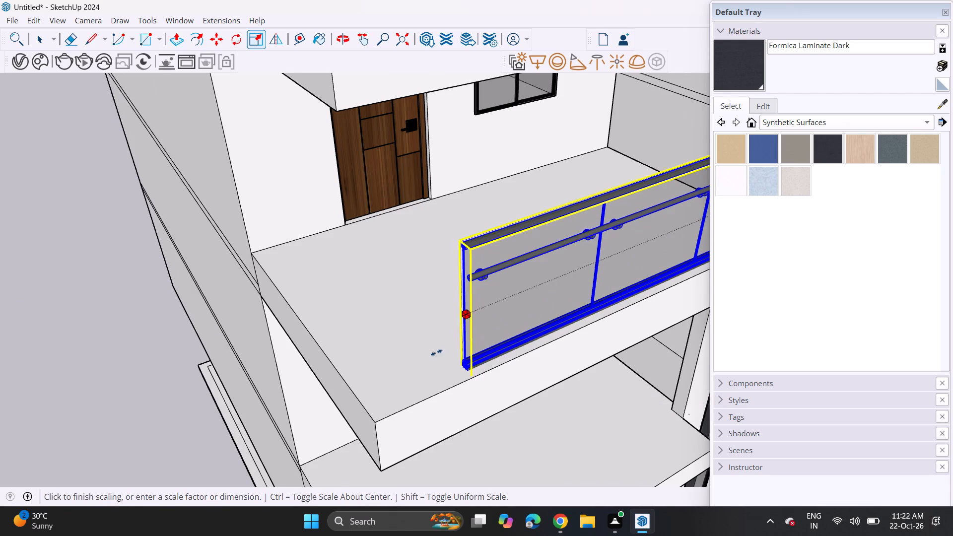
{"action": "left_click", "coordinate": [378, 437]}
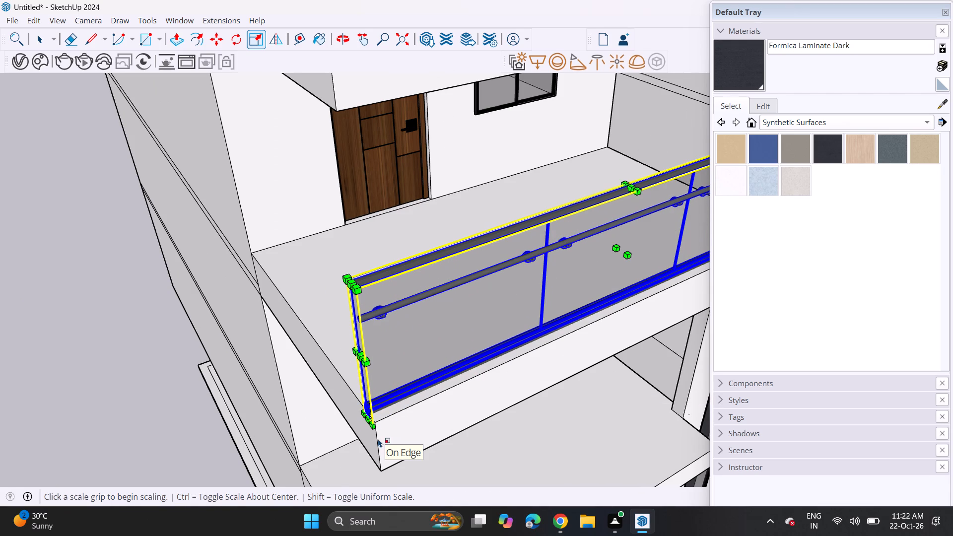
Copy the lengthened railing down onto the next open balcony and align its lower end corner with the slab's front corner.
{"action": "scroll", "coordinate": [382, 439], "scroll_direction": "down", "scroll_amount": 5}
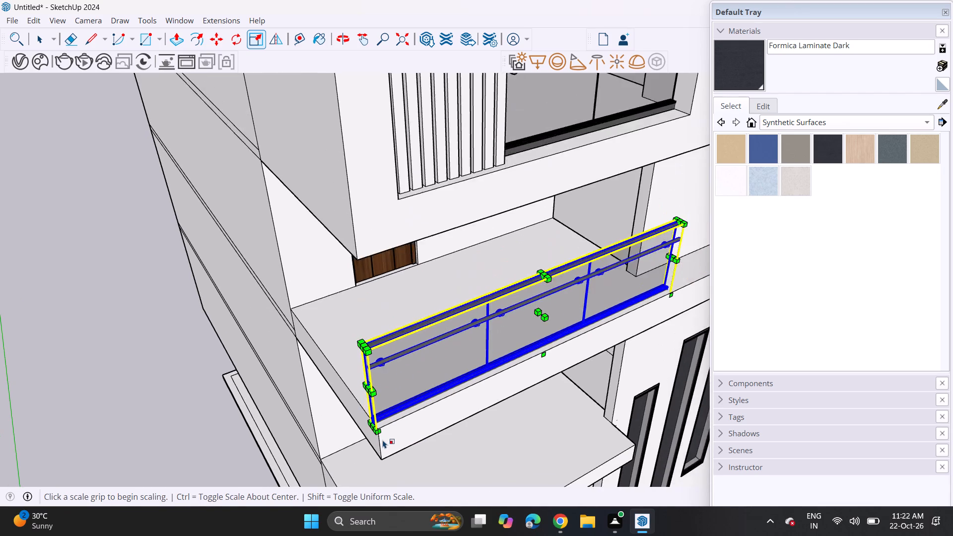
{"action": "scroll", "coordinate": [383, 441], "scroll_direction": "down", "scroll_amount": 4}
{"action": "middle_click_drag", "start_coordinate": [467, 420], "coordinate": [316, 274]}
{"action": "scroll", "coordinate": [316, 274], "scroll_direction": "up", "scroll_amount": 1}
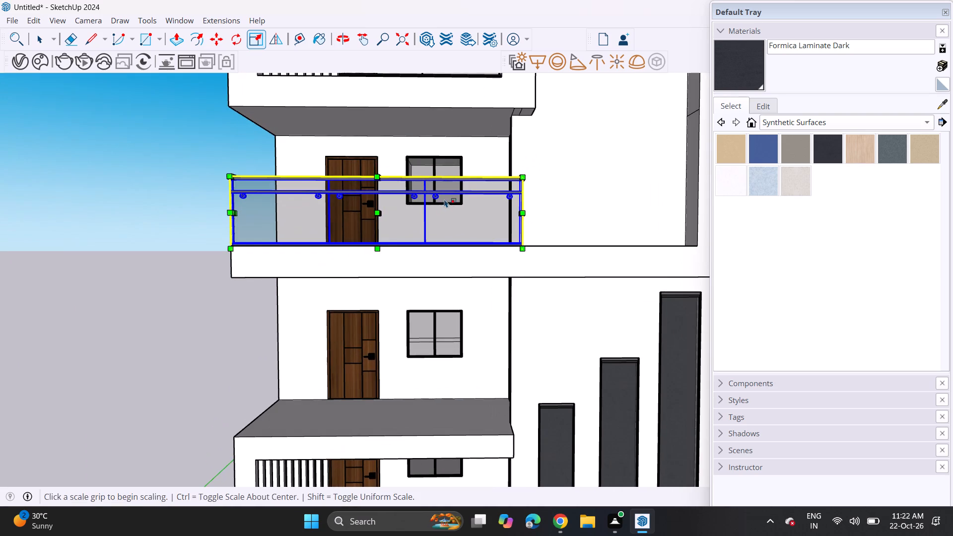
{"action": "key", "text": "m"}
{"action": "left_click", "coordinate": [524, 248]}
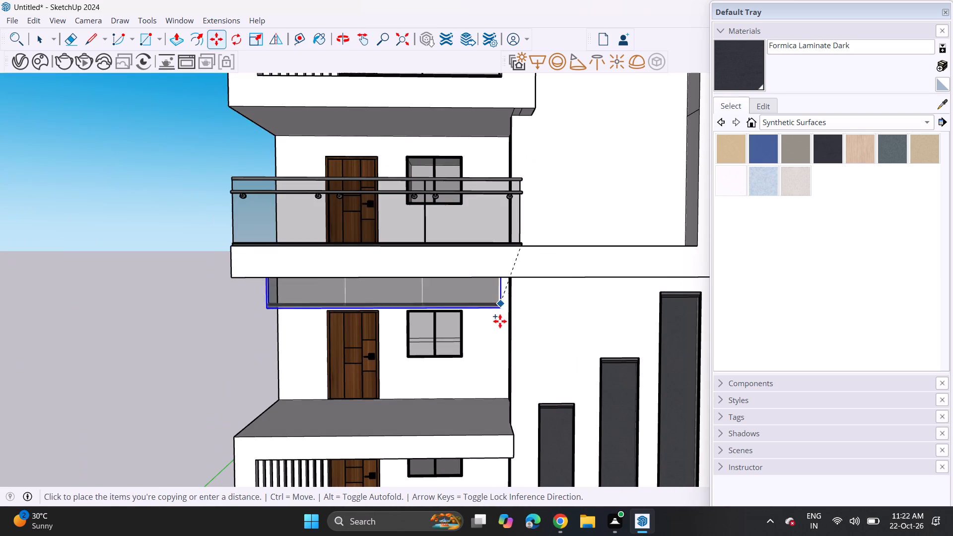
{"action": "middle_click_drag", "start_coordinate": [501, 355], "coordinate": [486, 282], "text": "shift"}
{"action": "scroll", "coordinate": [486, 282], "scroll_direction": "up", "scroll_amount": 1, "text": "shift"}
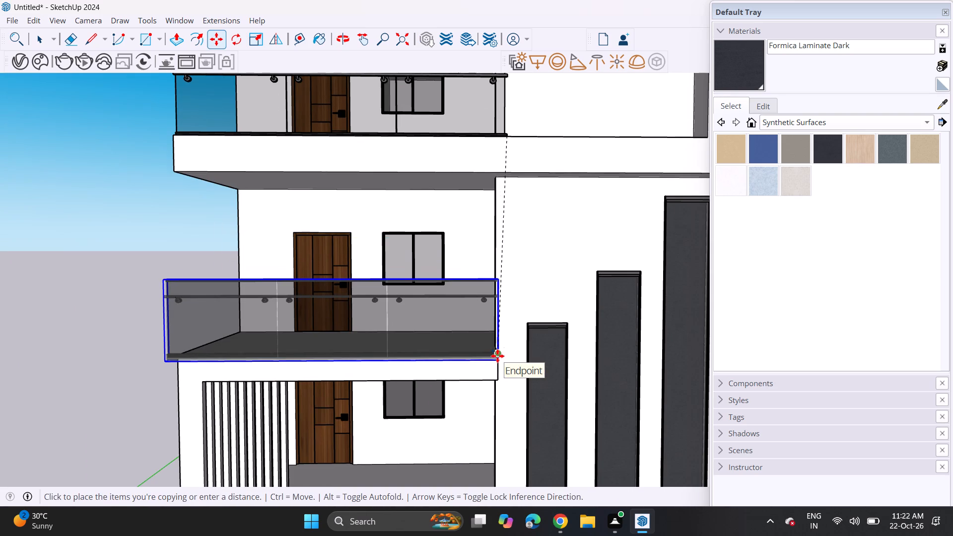
{"action": "middle_click_drag", "start_coordinate": [505, 349], "coordinate": [331, 407]}
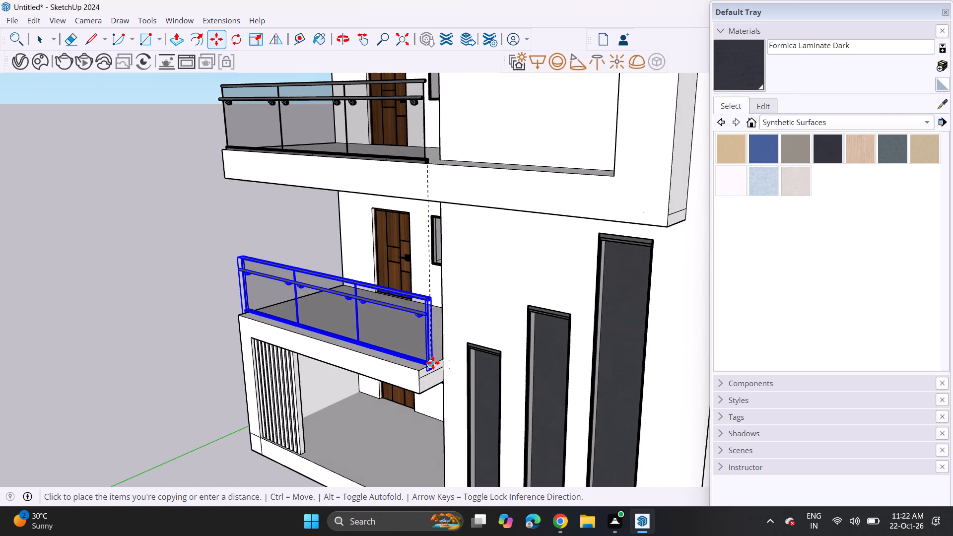
{"action": "left_click", "coordinate": [425, 363]}
{"action": "left_click", "coordinate": [428, 378]}
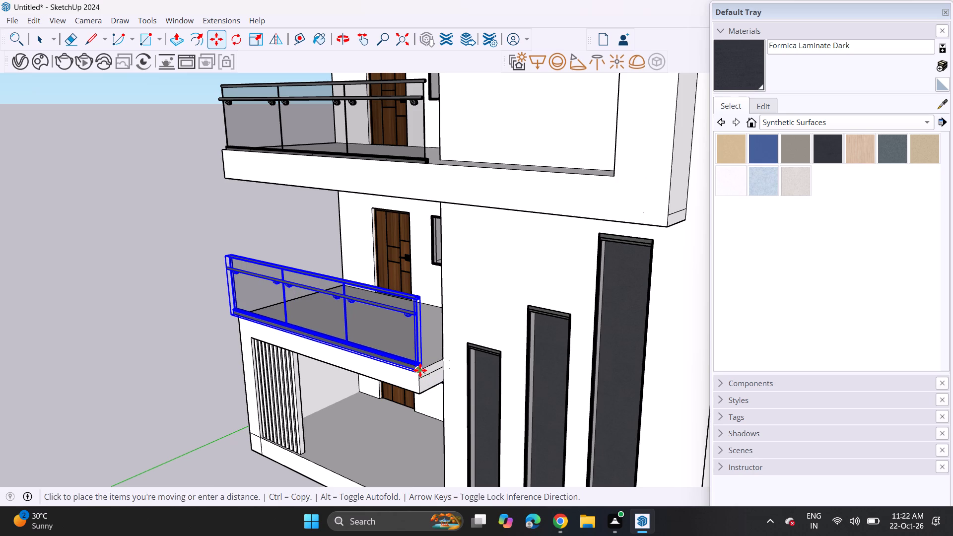
{"action": "left_click", "coordinate": [420, 370]}
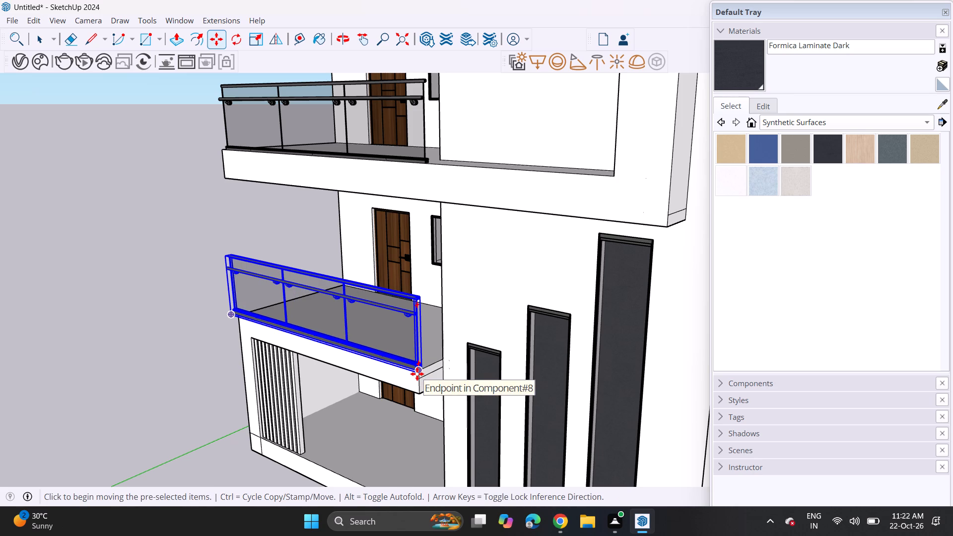
Copy the railing down into the lowest framed balcony, with its lower end corner against the tower wall.
{"action": "left_click", "coordinate": [417, 374]}
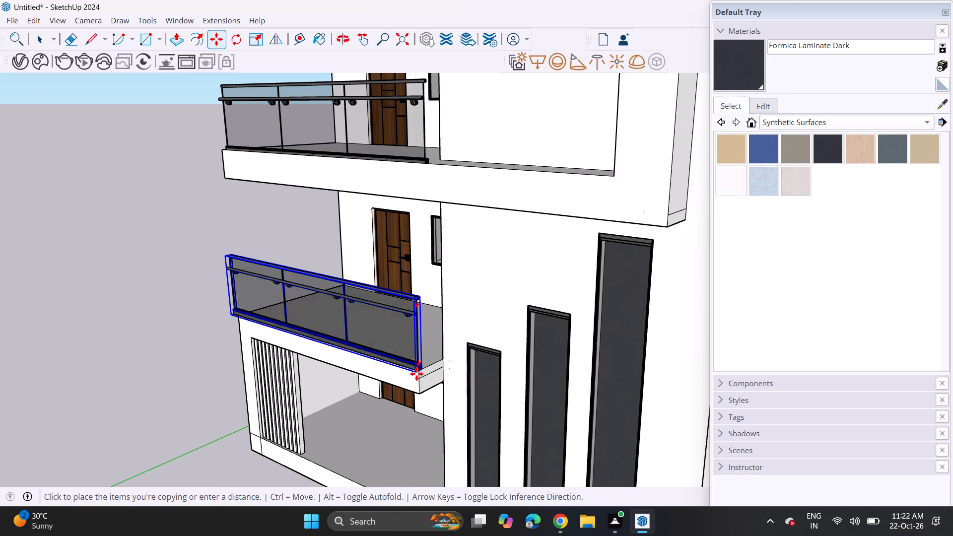
{"action": "scroll", "coordinate": [416, 380], "scroll_direction": "down", "scroll_amount": 4}
{"action": "middle_click_drag", "start_coordinate": [422, 399], "coordinate": [410, 248], "text": "shift"}
{"action": "scroll", "coordinate": [410, 331], "scroll_direction": "up", "scroll_amount": 1, "text": "shift"}
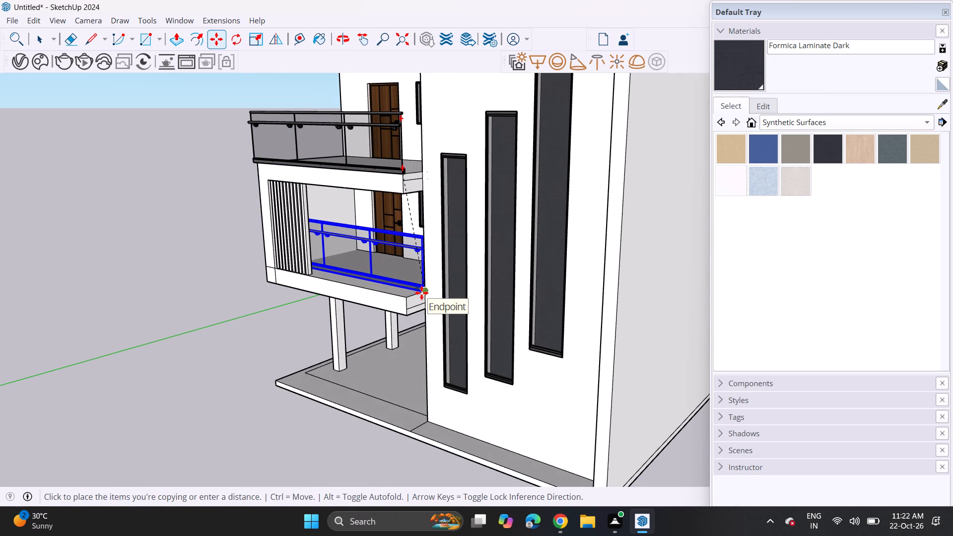
{"action": "left_click", "coordinate": [421, 293]}
Scale the lowest balcony's railing lengthwise so its protruding end is pulled back inside the side wall, behind the slat screen.
{"action": "middle_click_drag", "start_coordinate": [389, 299], "coordinate": [605, 269]}
{"action": "scroll", "coordinate": [523, 259], "scroll_direction": "down", "scroll_amount": 3}
{"action": "middle_click_drag", "start_coordinate": [501, 264], "coordinate": [475, 326], "text": "shift"}
{"action": "middle_click_drag", "start_coordinate": [249, 243], "coordinate": [466, 264]}
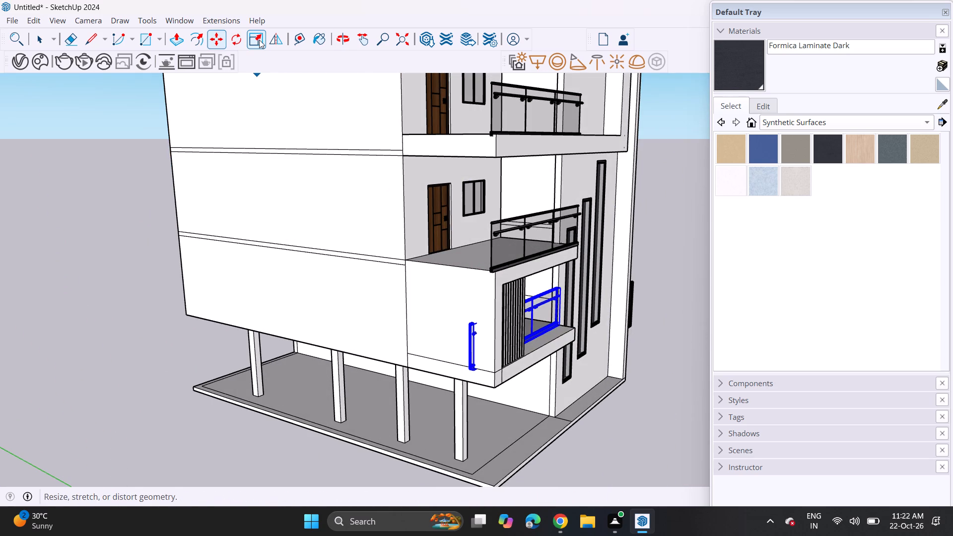
{"action": "left_click", "coordinate": [259, 40]}
{"action": "middle_click_drag", "start_coordinate": [408, 247], "coordinate": [402, 336]}
{"action": "scroll", "coordinate": [445, 385], "scroll_direction": "up", "scroll_amount": 6}
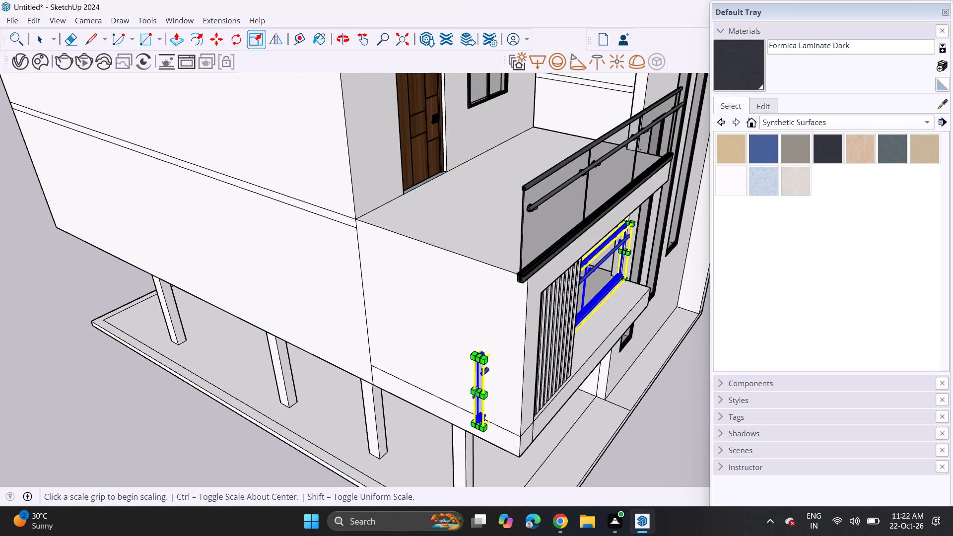
{"action": "left_click", "coordinate": [475, 393]}
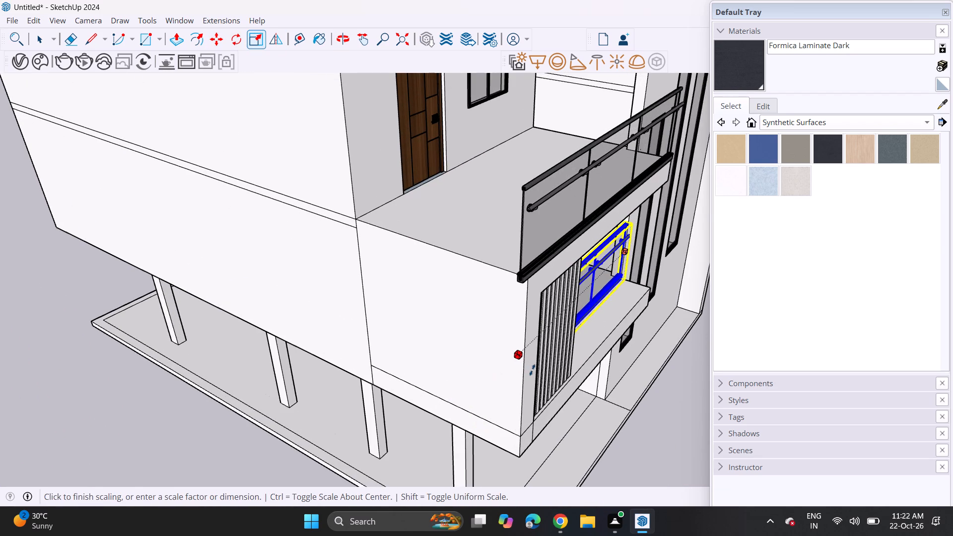
{"action": "left_click", "coordinate": [532, 370]}
{"action": "middle_click_drag", "start_coordinate": [533, 363], "coordinate": [206, 251]}
{"action": "scroll", "coordinate": [385, 286], "scroll_direction": "up", "scroll_amount": 1}
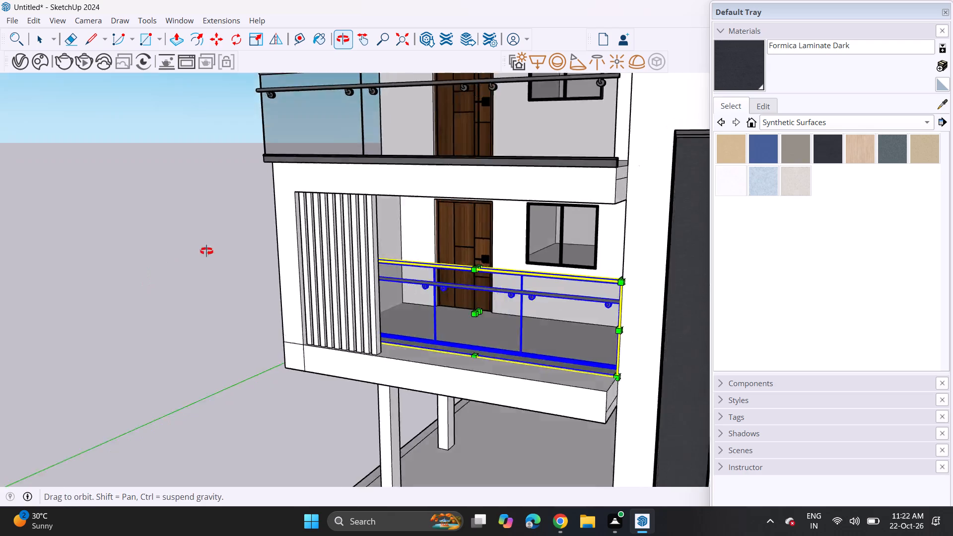
{"action": "middle_click_drag", "start_coordinate": [206, 251], "coordinate": [246, 224]}
{"action": "scroll", "coordinate": [239, 225], "scroll_direction": "down", "scroll_amount": 10}
{"action": "key", "text": "space"}
{"action": "left_click", "coordinate": [195, 247]}
Scale the railing above the lowest framed balcony lengthwise so its overhanging end sits flush with the slab's outer corner.
{"action": "scroll", "coordinate": [195, 247], "scroll_direction": "down", "scroll_amount": 5}
{"action": "middle_click_drag", "start_coordinate": [201, 246], "coordinate": [236, 249]}
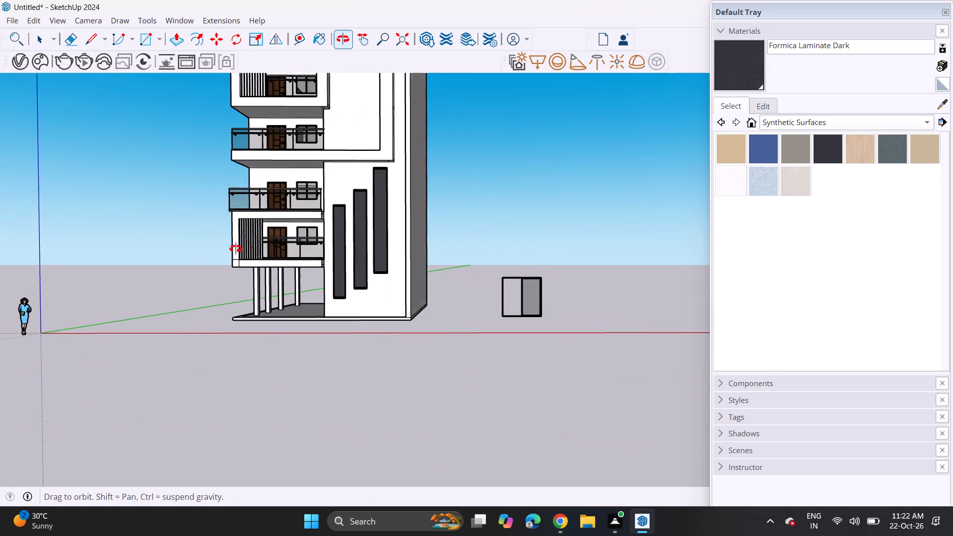
{"action": "middle_click_drag", "start_coordinate": [236, 249], "coordinate": [246, 249]}
{"action": "middle_click_drag", "start_coordinate": [245, 244], "coordinate": [375, 330], "text": "shift"}
{"action": "middle_click_drag", "start_coordinate": [363, 225], "coordinate": [410, 257]}
{"action": "scroll", "coordinate": [382, 298], "scroll_direction": "up", "scroll_amount": 3}
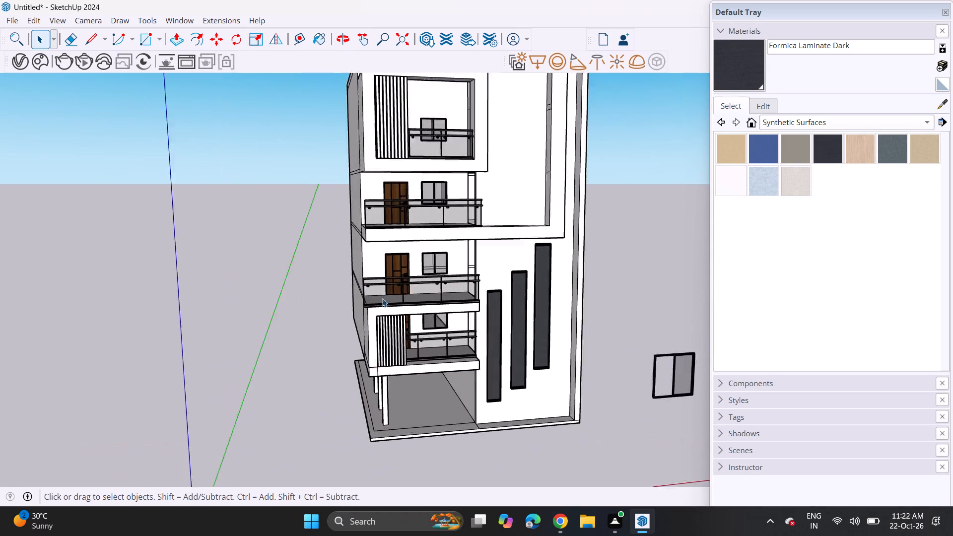
{"action": "scroll", "coordinate": [382, 298], "scroll_direction": "up", "scroll_amount": 6}
{"action": "left_click", "coordinate": [379, 292]}
{"action": "middle_click_drag", "start_coordinate": [368, 272], "coordinate": [393, 325]}
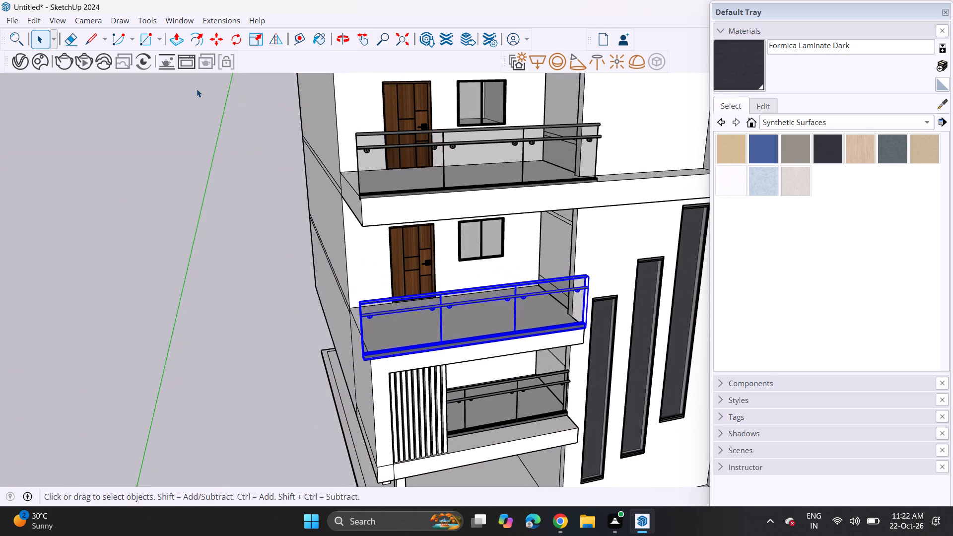
{"action": "left_click", "coordinate": [260, 36]}
{"action": "middle_click_drag", "start_coordinate": [334, 229], "coordinate": [354, 293]}
{"action": "scroll", "coordinate": [378, 390], "scroll_direction": "up", "scroll_amount": 4}
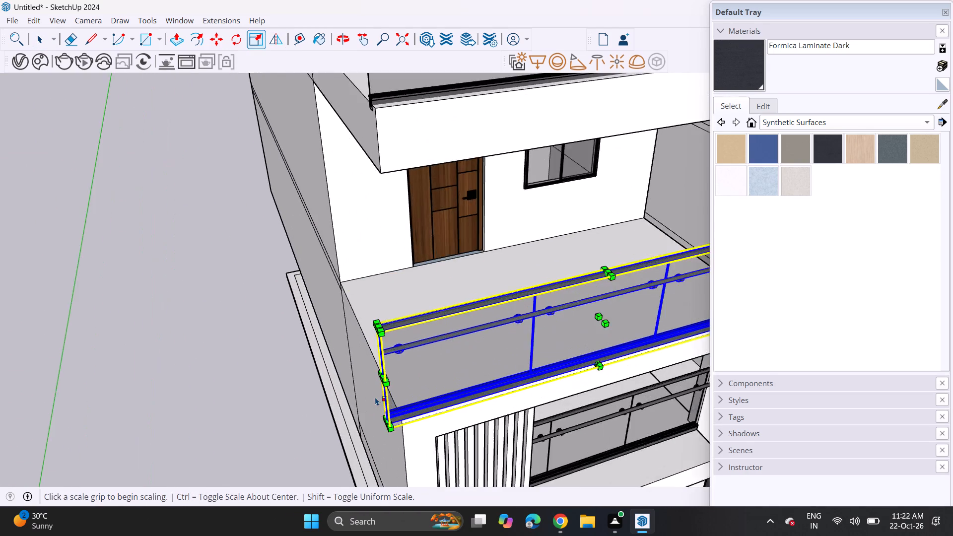
{"action": "scroll", "coordinate": [375, 397], "scroll_direction": "up", "scroll_amount": 6}
{"action": "left_click", "coordinate": [380, 368]}
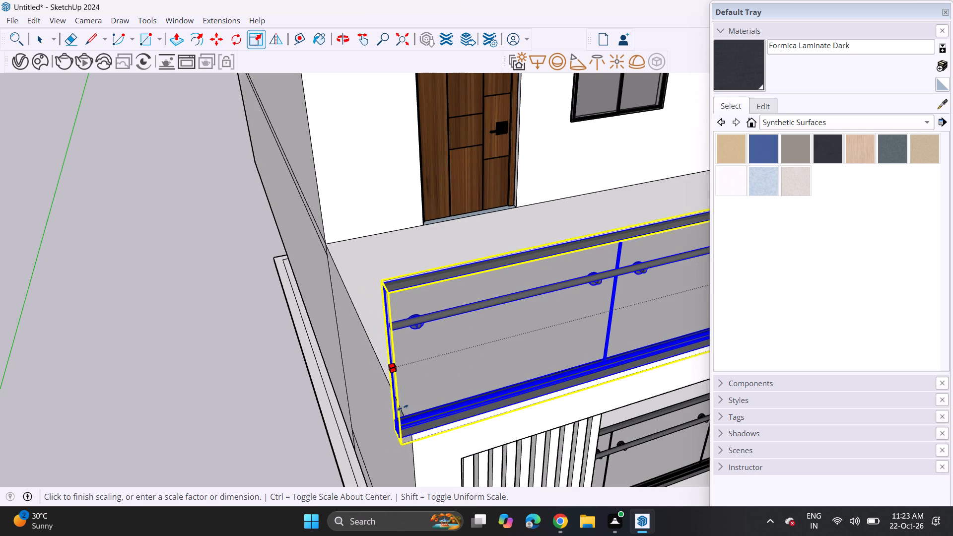
{"action": "left_click", "coordinate": [417, 464]}
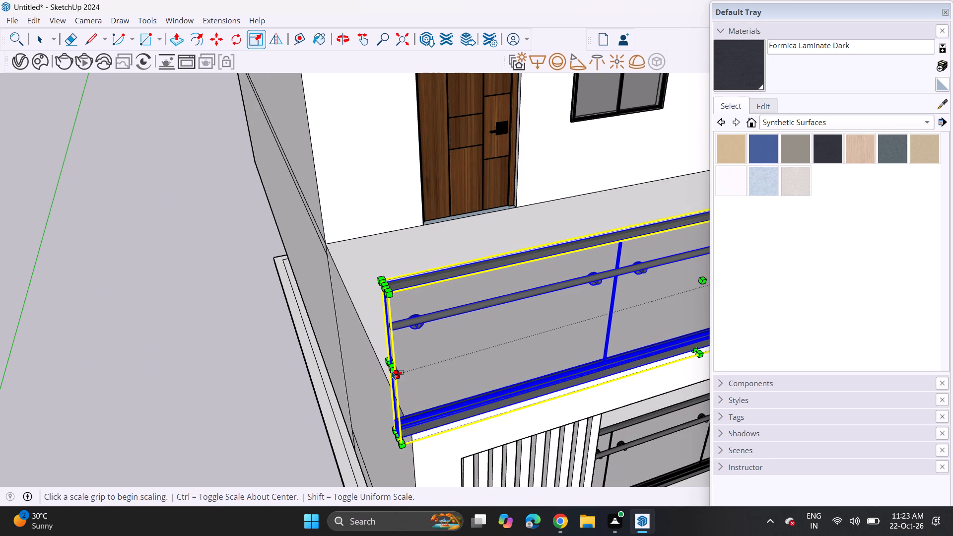
{"action": "left_click", "coordinate": [393, 367]}
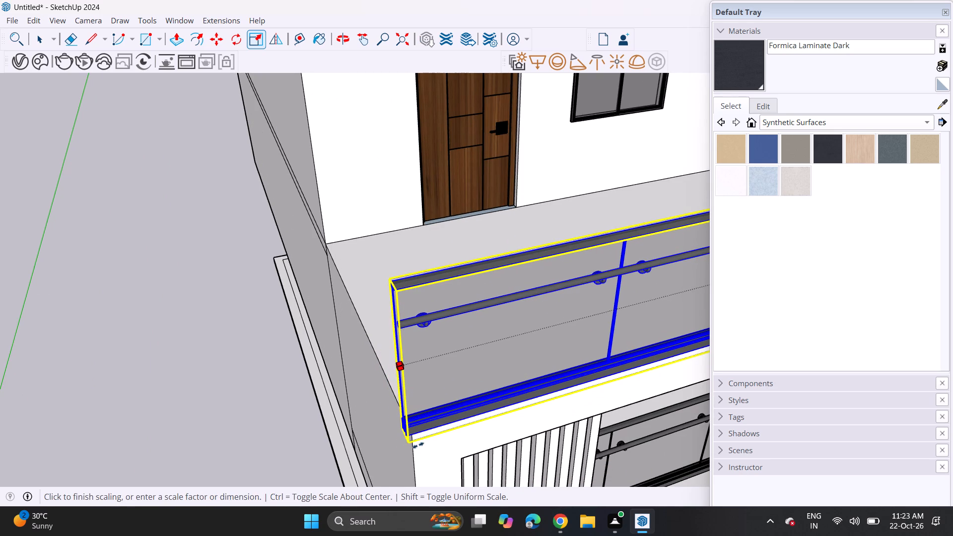
{"action": "left_click", "coordinate": [417, 462]}
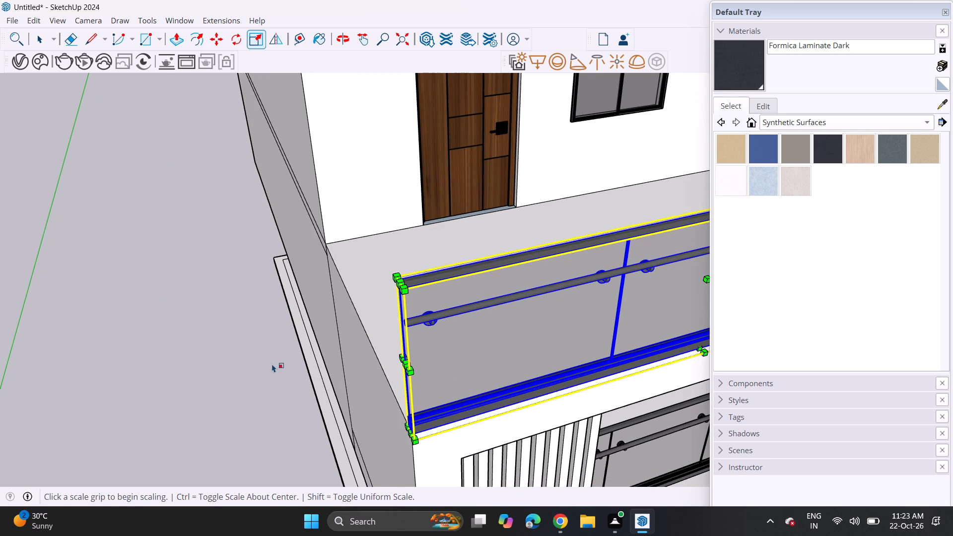
{"action": "key", "text": "space"}
{"action": "left_click", "coordinate": [269, 364]}
Examine the whole front facade to check how the railings sit on all the balconies.
{"action": "middle_click_drag", "start_coordinate": [270, 365], "coordinate": [204, 195]}
{"action": "scroll", "coordinate": [190, 190], "scroll_direction": "down", "scroll_amount": 8}
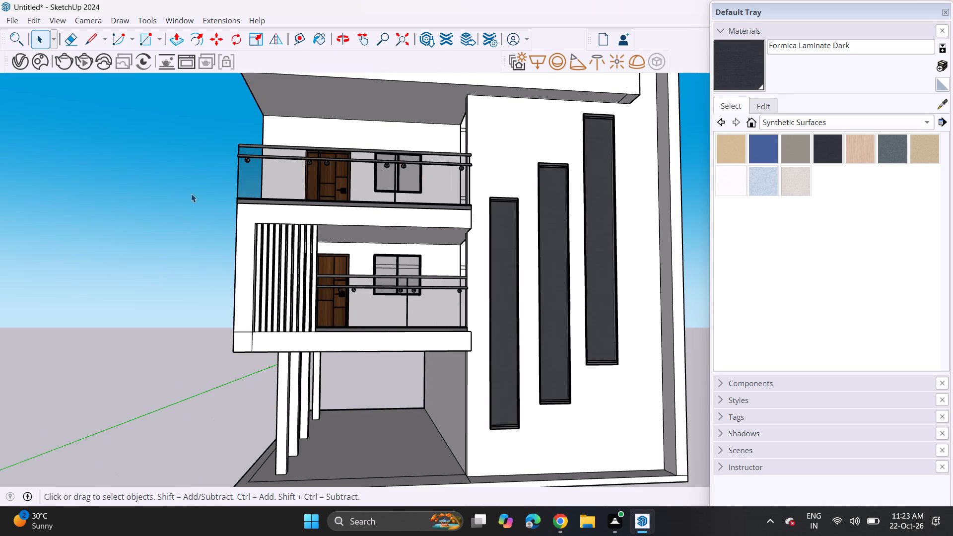
{"action": "scroll", "coordinate": [191, 194], "scroll_direction": "down", "scroll_amount": 2}
{"action": "scroll", "coordinate": [282, 204], "scroll_direction": "down", "scroll_amount": 3}
{"action": "middle_click_drag", "start_coordinate": [286, 184], "coordinate": [355, 355], "text": "shift"}
{"action": "middle_click_drag", "start_coordinate": [320, 315], "coordinate": [289, 304]}
{"action": "scroll", "coordinate": [276, 294], "scroll_direction": "down", "scroll_amount": 5}
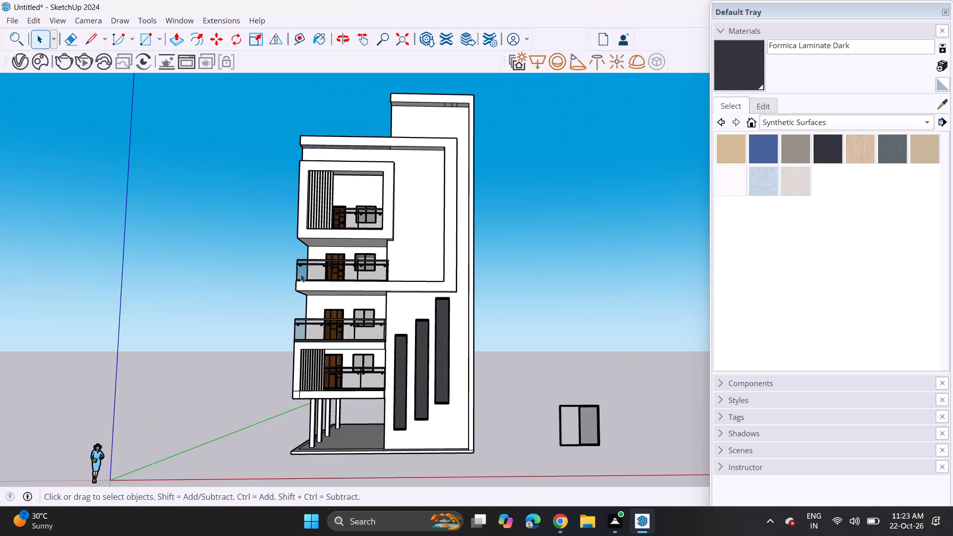
{"action": "middle_click_drag", "start_coordinate": [300, 273], "coordinate": [336, 286], "text": "shift"}
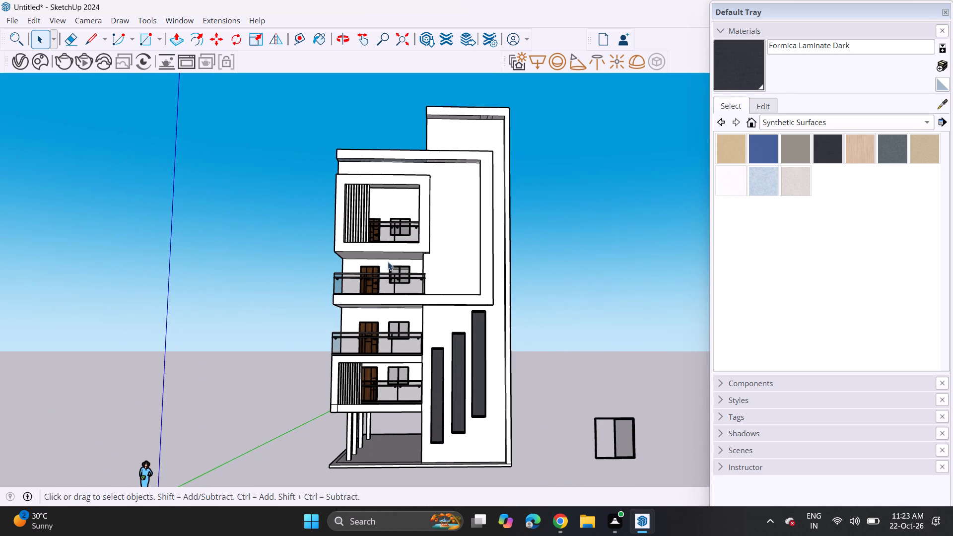
Draw a narrow full-height rectangular strip on the recessed wall, along the large frame's inner side from its bottom corner to the top.
{"action": "middle_click_drag", "start_coordinate": [404, 182], "coordinate": [439, 251]}
{"action": "scroll", "coordinate": [458, 243], "scroll_direction": "up", "scroll_amount": 11}
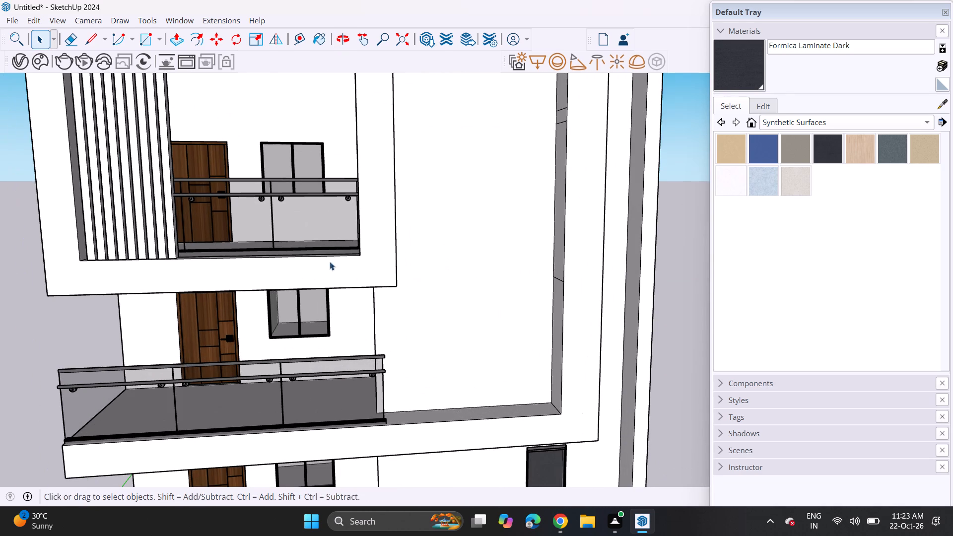
{"action": "left_click", "coordinate": [148, 39]}
{"action": "scroll", "coordinate": [554, 402], "scroll_direction": "up", "scroll_amount": 4}
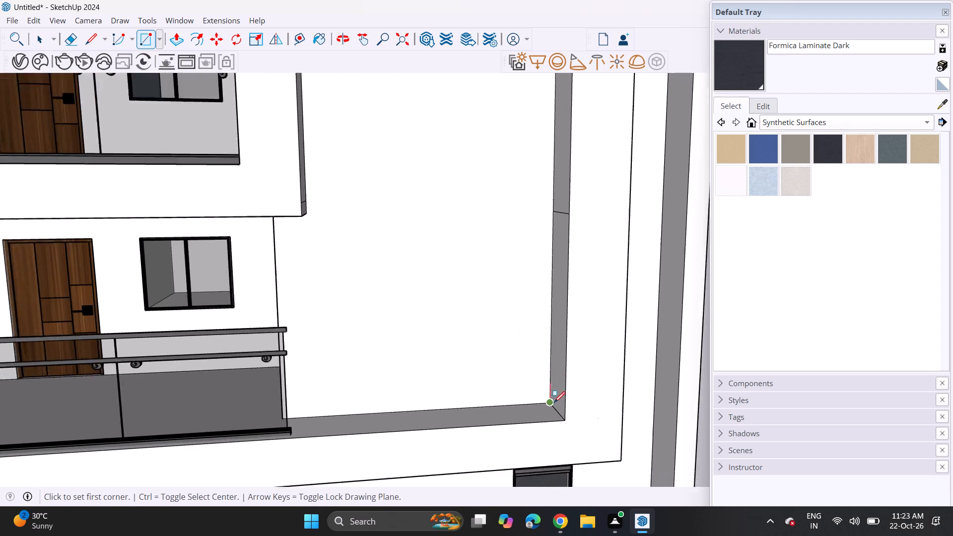
{"action": "scroll", "coordinate": [554, 402], "scroll_direction": "up", "scroll_amount": 1}
{"action": "left_click", "coordinate": [549, 401]}
{"action": "scroll", "coordinate": [517, 275], "scroll_direction": "down", "scroll_amount": 6}
{"action": "middle_click_drag", "start_coordinate": [484, 312], "coordinate": [446, 422], "text": "shift"}
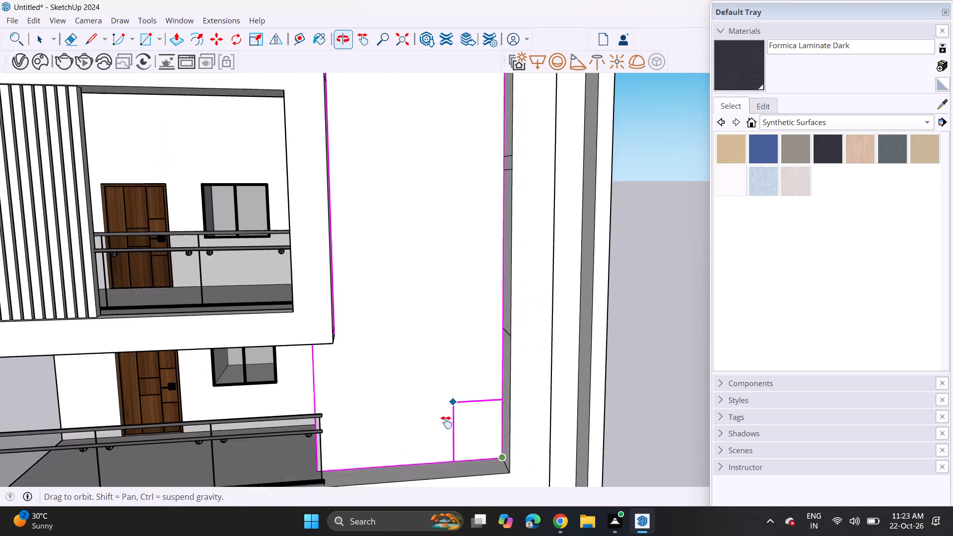
{"action": "middle_click_drag", "start_coordinate": [446, 422], "coordinate": [445, 425], "text": "shift"}
{"action": "middle_click_drag", "start_coordinate": [479, 182], "coordinate": [483, 398]}
{"action": "scroll", "coordinate": [504, 272], "scroll_direction": "up", "scroll_amount": 7}
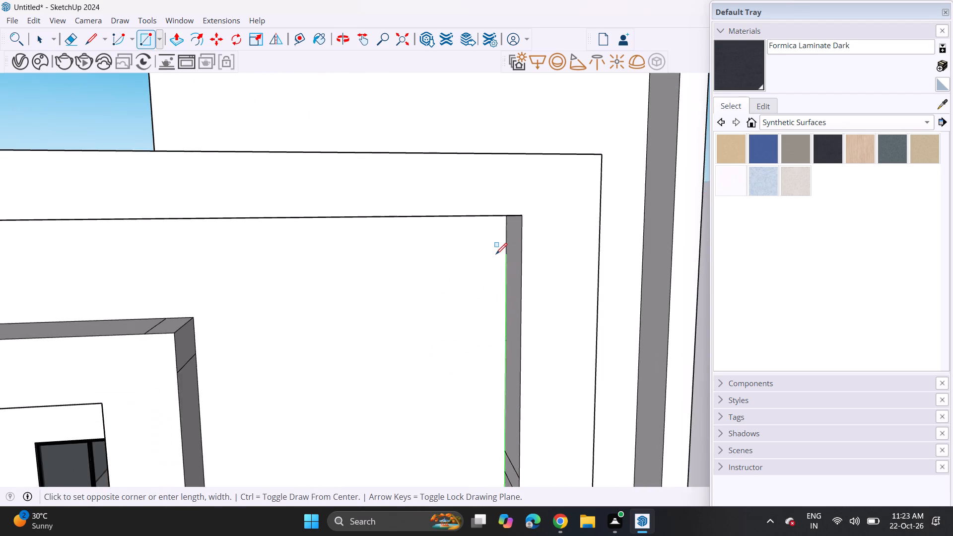
{"action": "scroll", "coordinate": [496, 254], "scroll_direction": "up", "scroll_amount": 2}
{"action": "middle_click_drag", "start_coordinate": [494, 251], "coordinate": [503, 207]}
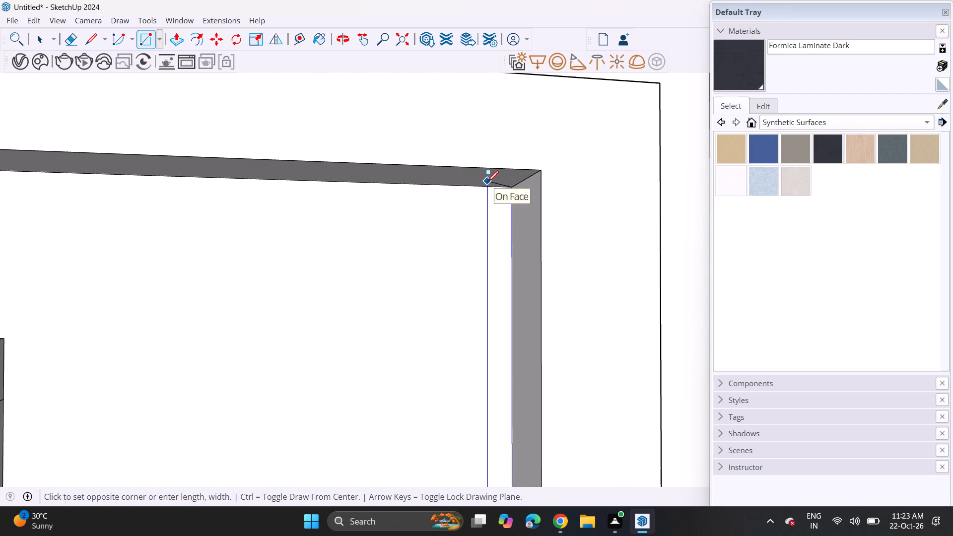
{"action": "left_click", "coordinate": [491, 185]}
Erase the stray short edges crossing the inner side face of the large frame beside the strip.
{"action": "scroll", "coordinate": [475, 260], "scroll_direction": "down", "scroll_amount": 9}
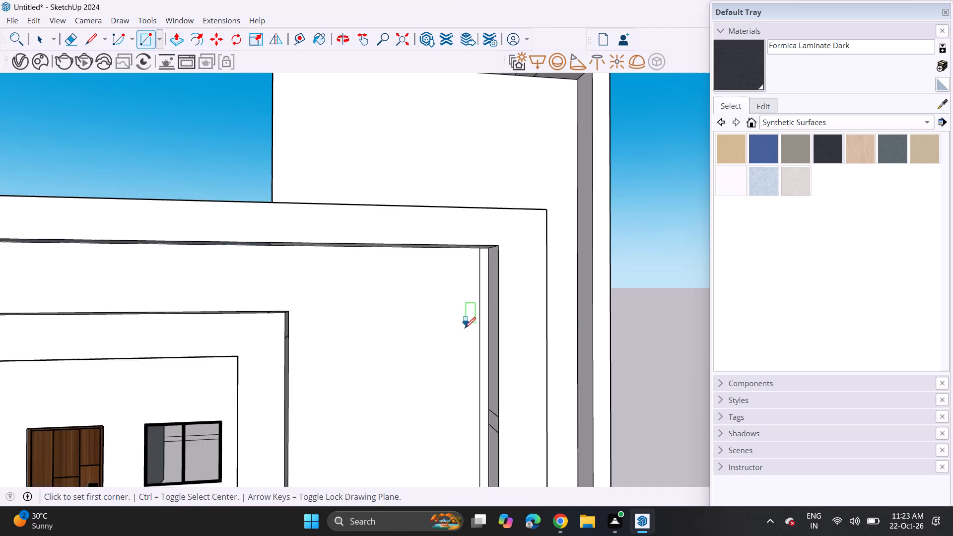
{"action": "scroll", "coordinate": [465, 328], "scroll_direction": "down", "scroll_amount": 10}
{"action": "middle_click_drag", "start_coordinate": [419, 432], "coordinate": [418, 264]}
{"action": "middle_click_drag", "start_coordinate": [438, 251], "coordinate": [443, 293]}
{"action": "scroll", "coordinate": [454, 274], "scroll_direction": "up", "scroll_amount": 5}
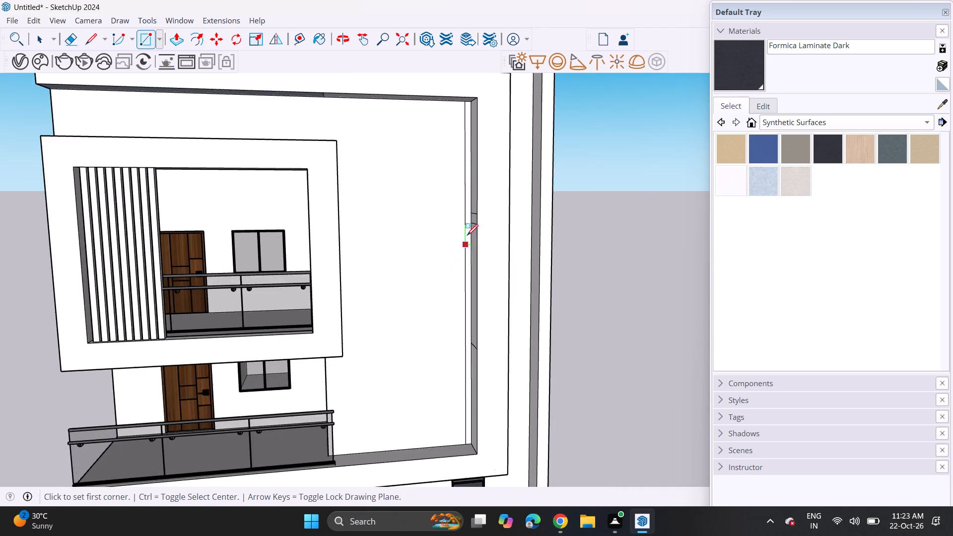
{"action": "scroll", "coordinate": [467, 233], "scroll_direction": "up", "scroll_amount": 3}
{"action": "left_click", "coordinate": [69, 38]}
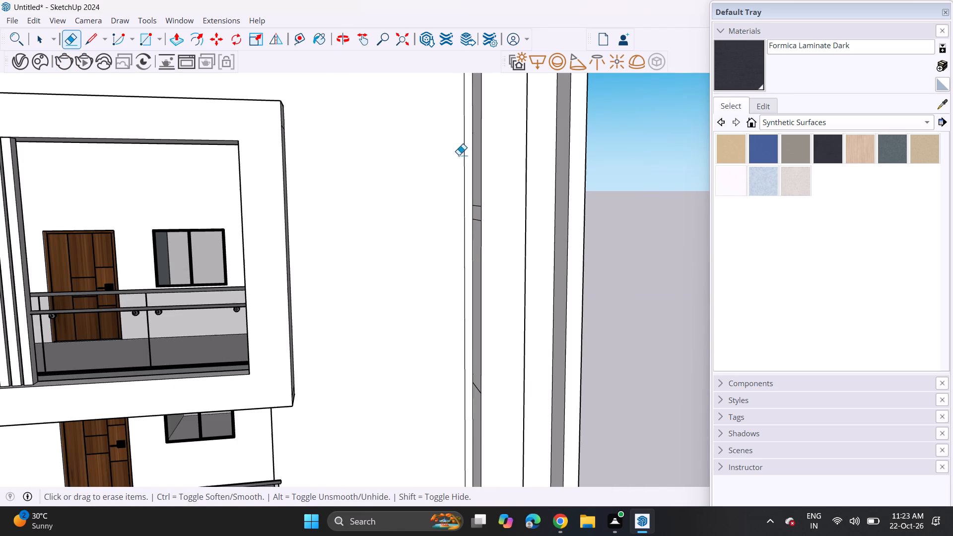
{"action": "scroll", "coordinate": [460, 155], "scroll_direction": "up", "scroll_amount": 5}
{"action": "scroll", "coordinate": [489, 214], "scroll_direction": "up", "scroll_amount": 4}
{"action": "left_click_drag", "start_coordinate": [493, 254], "coordinate": [492, 275]}
{"action": "left_click", "coordinate": [492, 292]}
{"action": "scroll", "coordinate": [473, 314], "scroll_direction": "down", "scroll_amount": 4}
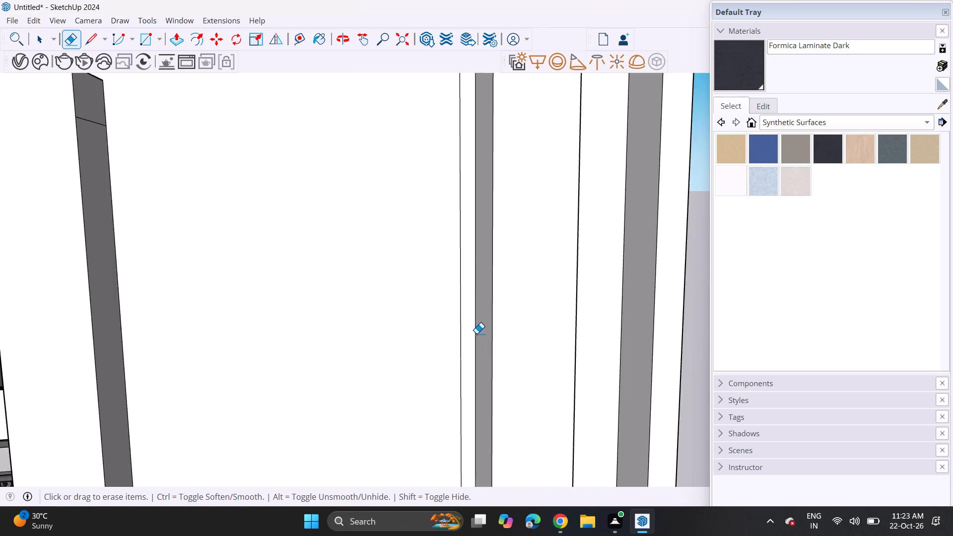
{"action": "scroll", "coordinate": [476, 334], "scroll_direction": "down", "scroll_amount": 12}
{"action": "scroll", "coordinate": [468, 451], "scroll_direction": "up", "scroll_amount": 10}
{"action": "scroll", "coordinate": [485, 415], "scroll_direction": "up", "scroll_amount": 4}
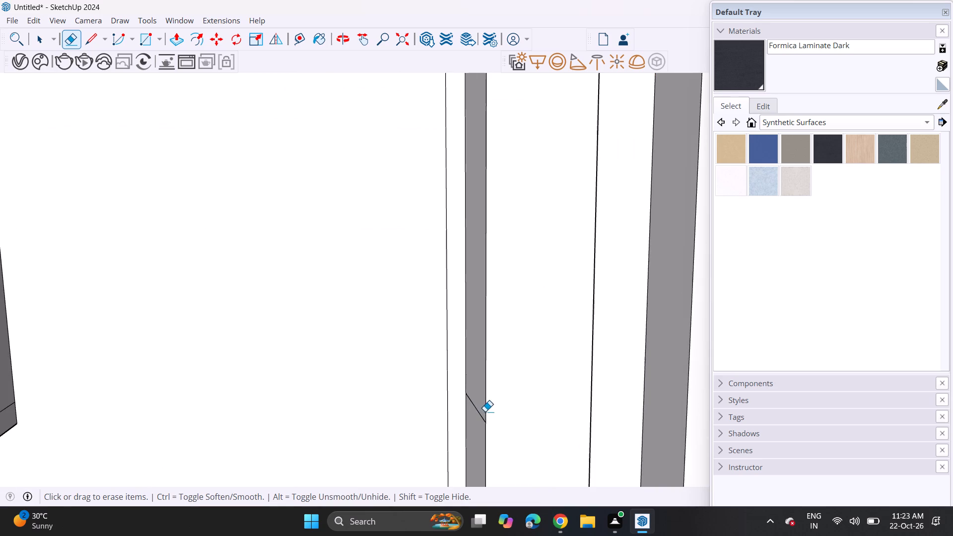
{"action": "left_click", "coordinate": [479, 405]}
{"action": "left_click_drag", "start_coordinate": [478, 408], "coordinate": [477, 416]}
{"action": "scroll", "coordinate": [477, 416], "scroll_direction": "down", "scroll_amount": 5}
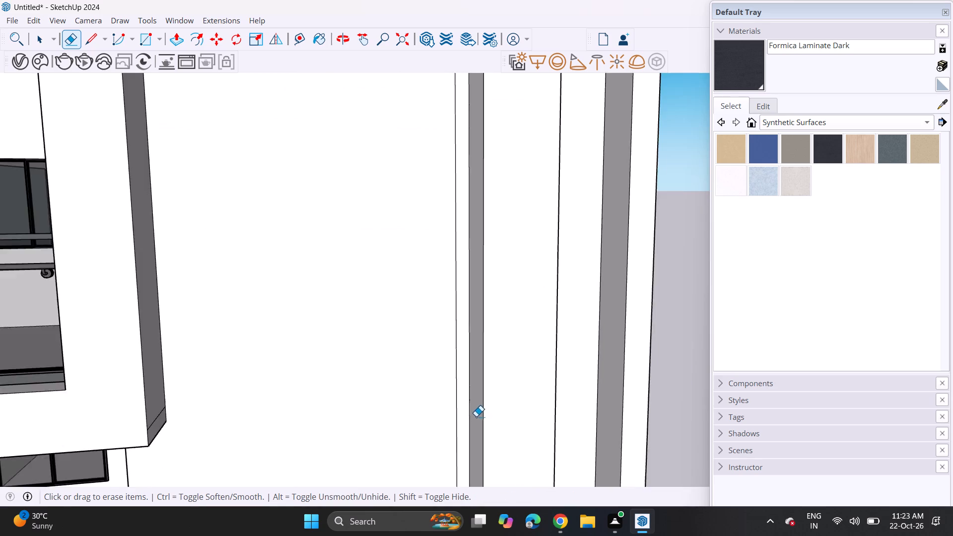
{"action": "scroll", "coordinate": [476, 416], "scroll_direction": "down", "scroll_amount": 9}
Copy the strip four times across the recessed wall toward the balconies, leaving a narrow gap between neighbouring strips.
{"action": "middle_click_drag", "start_coordinate": [460, 442], "coordinate": [430, 263]}
{"action": "scroll", "coordinate": [453, 301], "scroll_direction": "up", "scroll_amount": 13}
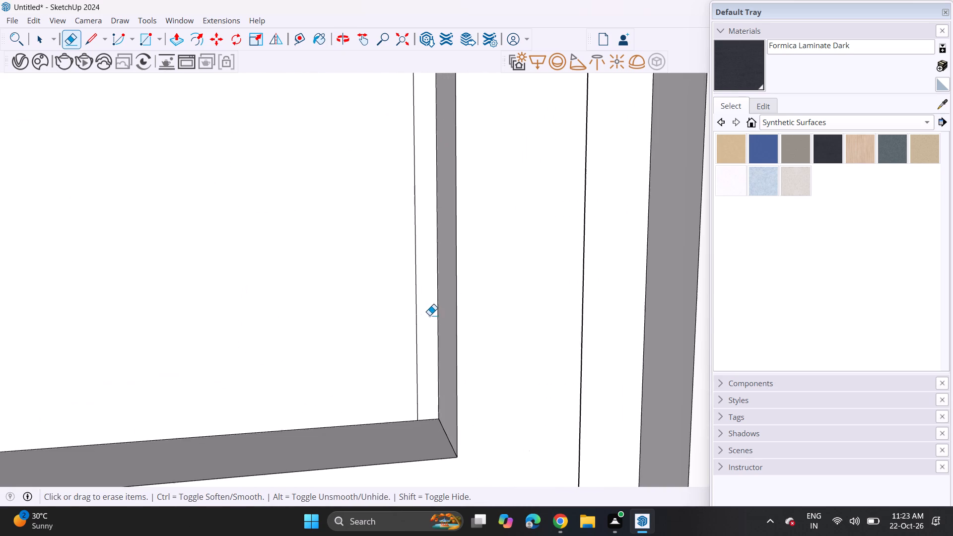
{"action": "key", "text": "space"}
{"action": "left_click", "coordinate": [419, 323]}
{"action": "left_click", "coordinate": [419, 323]}
{"action": "key", "text": "m"}
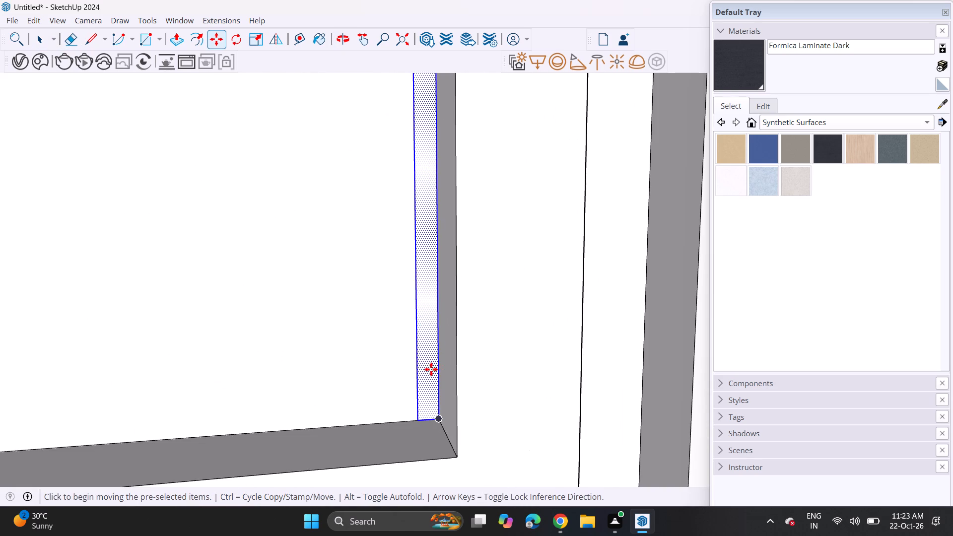
{"action": "left_click", "coordinate": [445, 420]}
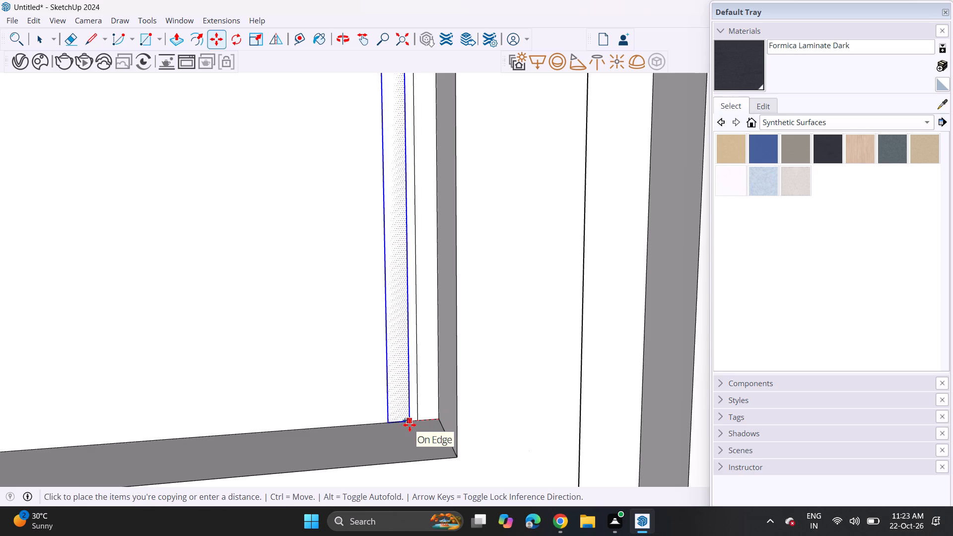
{"action": "left_click", "coordinate": [409, 425]}
{"action": "left_click", "coordinate": [424, 419]}
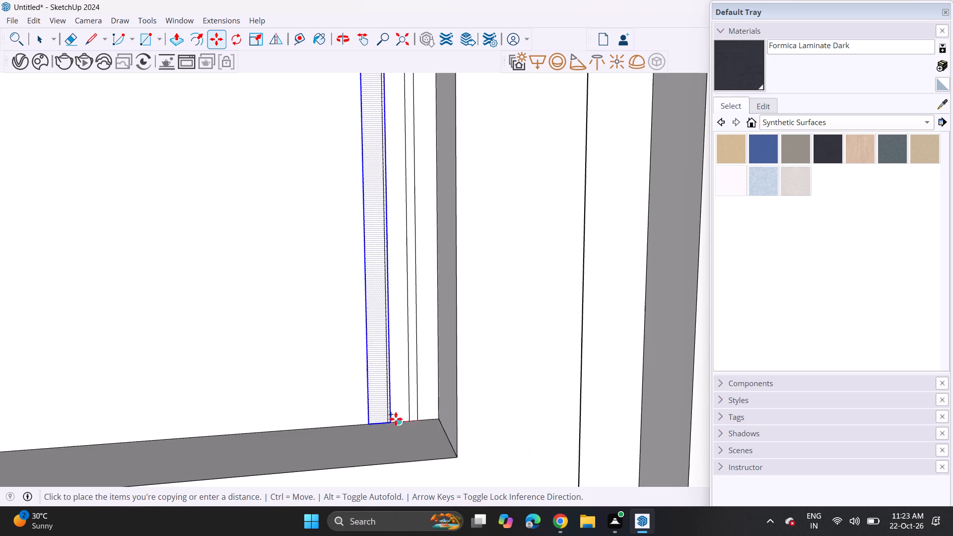
{"action": "left_click", "coordinate": [389, 421]}
{"action": "left_click", "coordinate": [388, 425]}
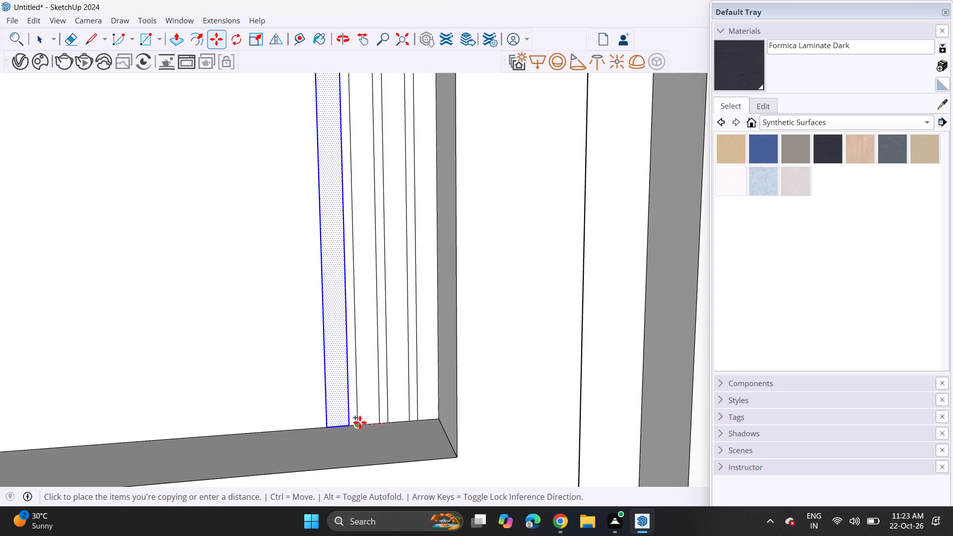
{"action": "left_click", "coordinate": [360, 422]}
{"action": "left_click", "coordinate": [358, 427]}
{"action": "left_click", "coordinate": [332, 427]}
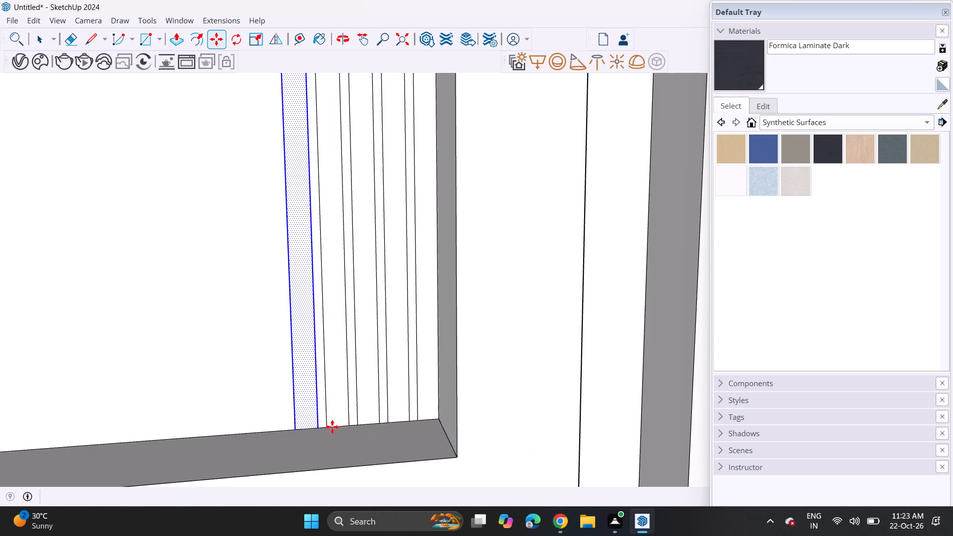
Add five more copies of the strip toward the balconies, keeping the same narrow gaps.
{"action": "scroll", "coordinate": [314, 352], "scroll_direction": "down", "scroll_amount": 4}
{"action": "middle_click_drag", "start_coordinate": [317, 346], "coordinate": [419, 335], "text": "shift"}
{"action": "left_click", "coordinate": [426, 394]}
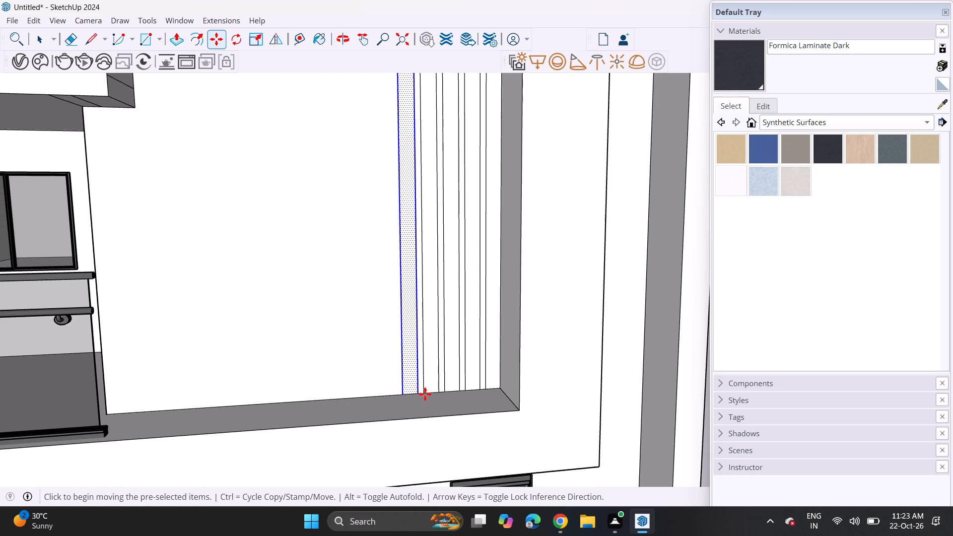
{"action": "left_click", "coordinate": [399, 399]}
{"action": "left_click", "coordinate": [408, 396]}
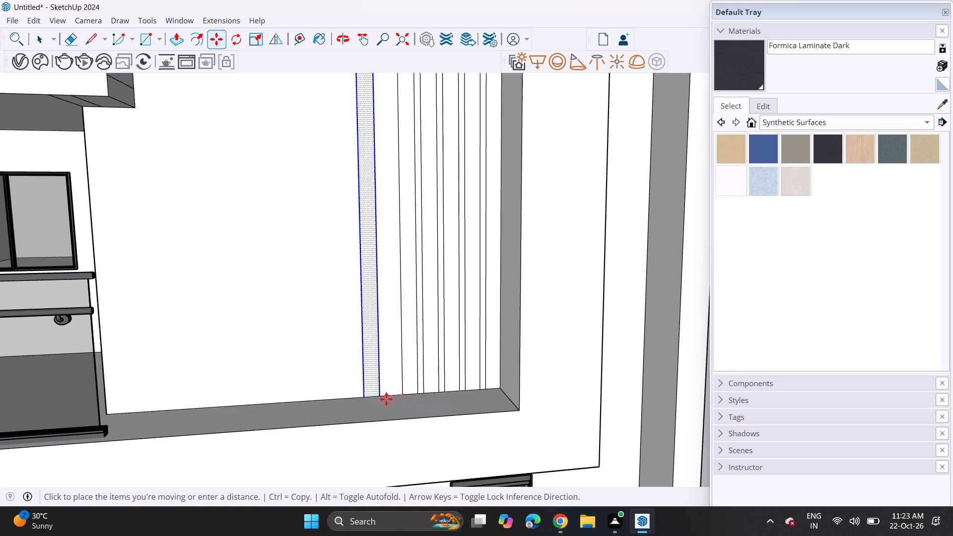
{"action": "key", "text": "Escape"}
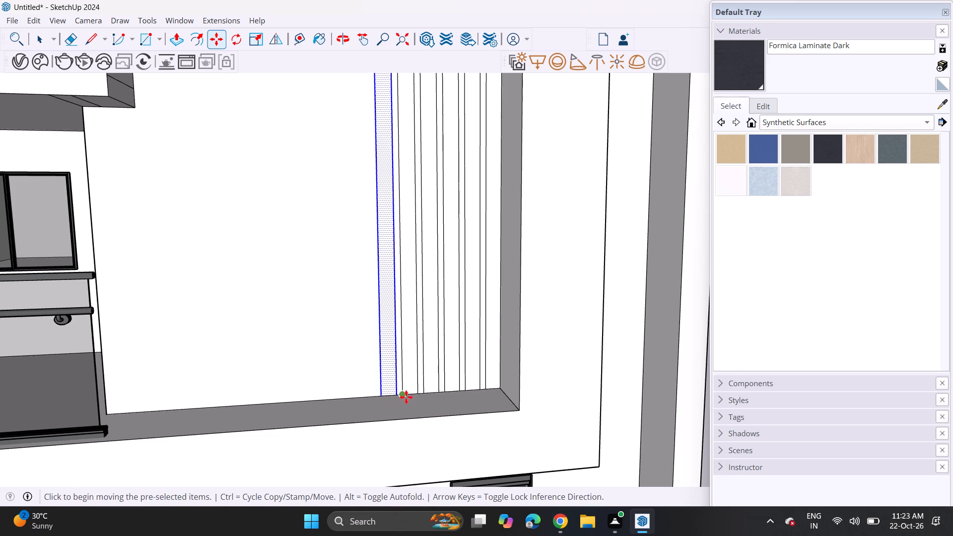
{"action": "left_click", "coordinate": [402, 396]}
{"action": "left_click", "coordinate": [383, 399]}
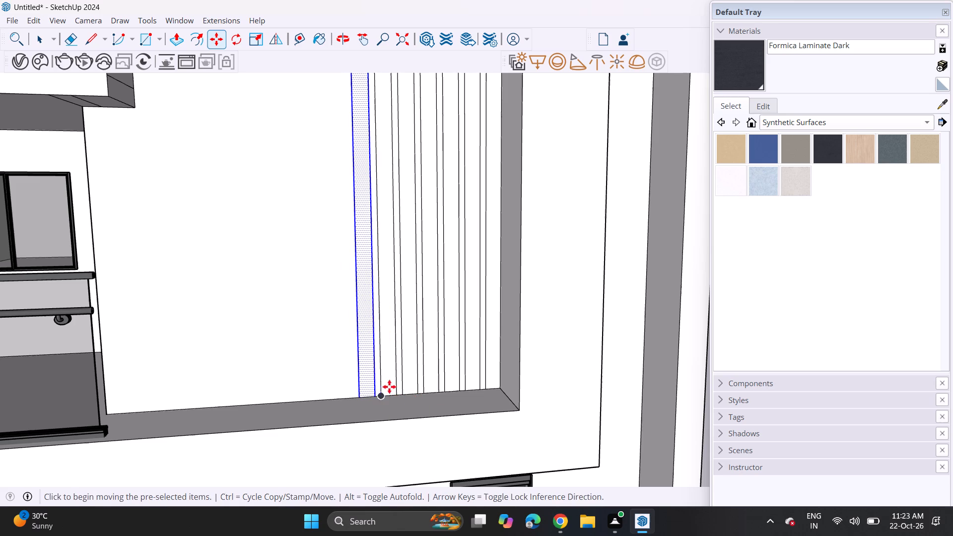
{"action": "left_click", "coordinate": [383, 398]}
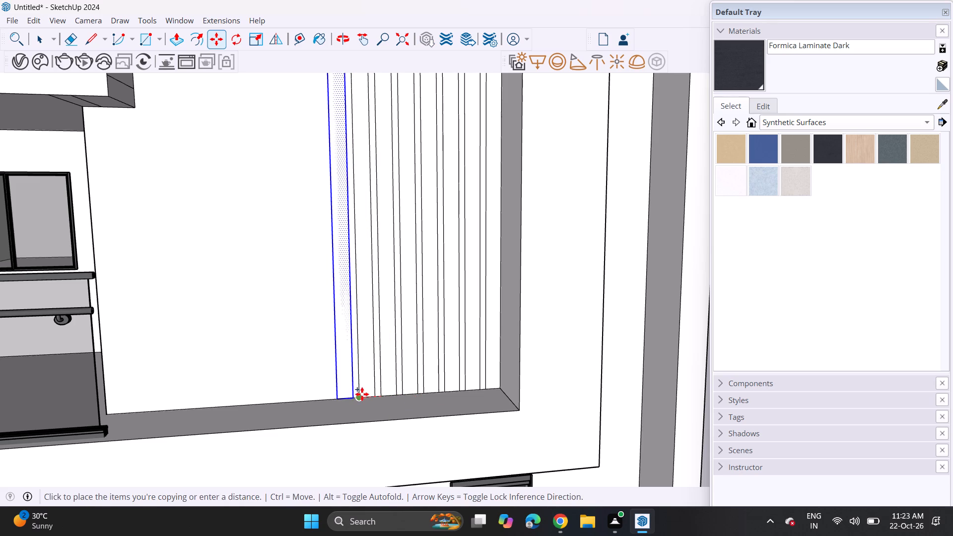
{"action": "left_click", "coordinate": [362, 394]}
{"action": "left_click", "coordinate": [361, 398]}
{"action": "left_click", "coordinate": [337, 402]}
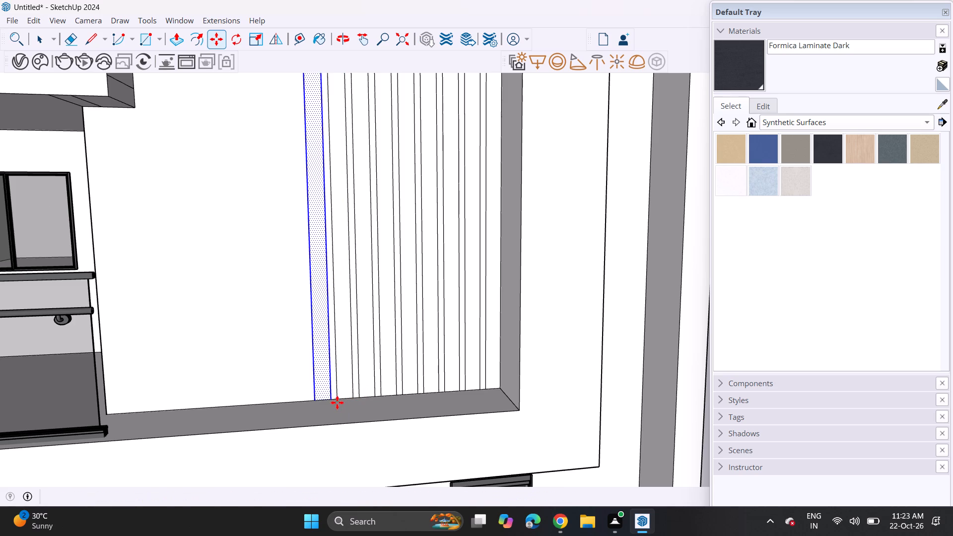
{"action": "left_click", "coordinate": [338, 396]}
{"action": "left_click", "coordinate": [318, 397]}
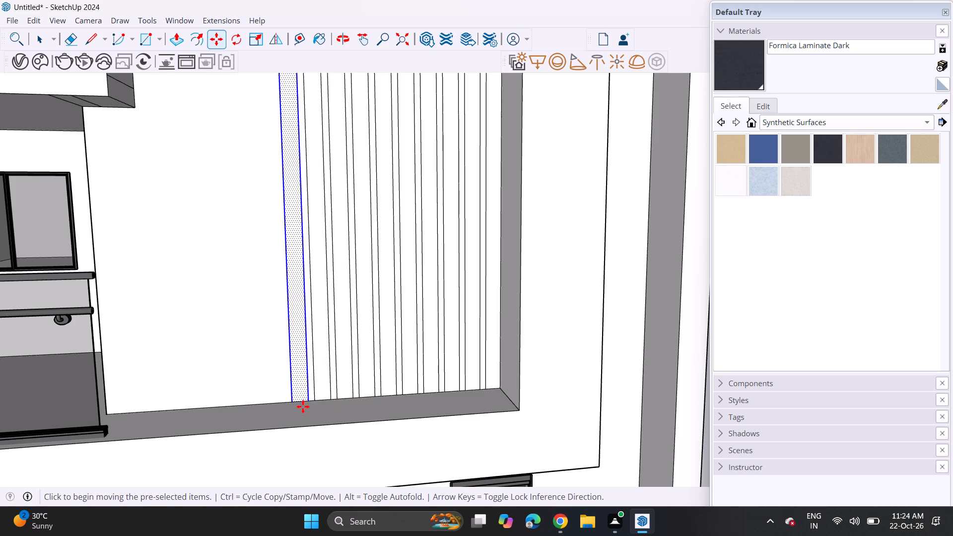
Add six more strip copies at the same spacing until the row nears the wall edge beside the balcony railing.
{"action": "left_click", "coordinate": [314, 396]}
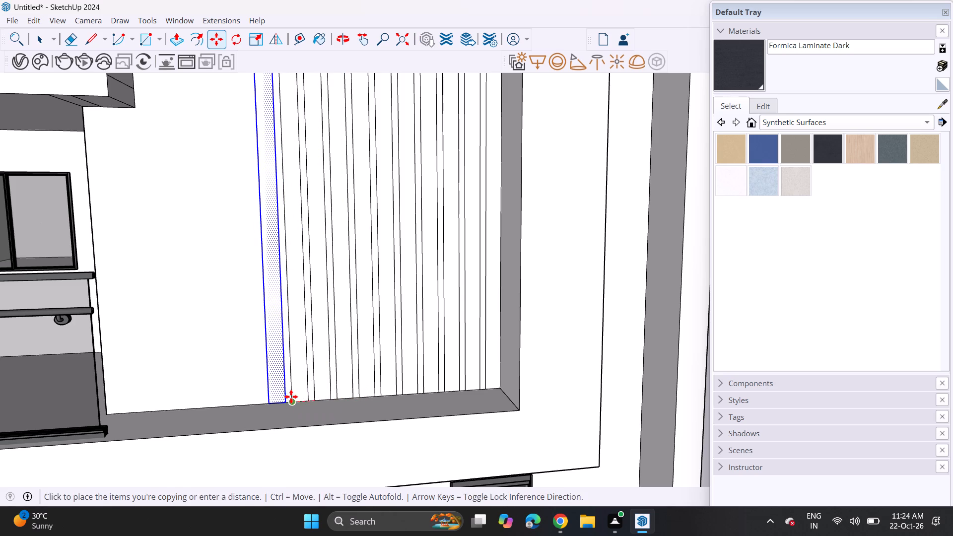
{"action": "left_click", "coordinate": [291, 397]}
{"action": "left_click", "coordinate": [292, 398]}
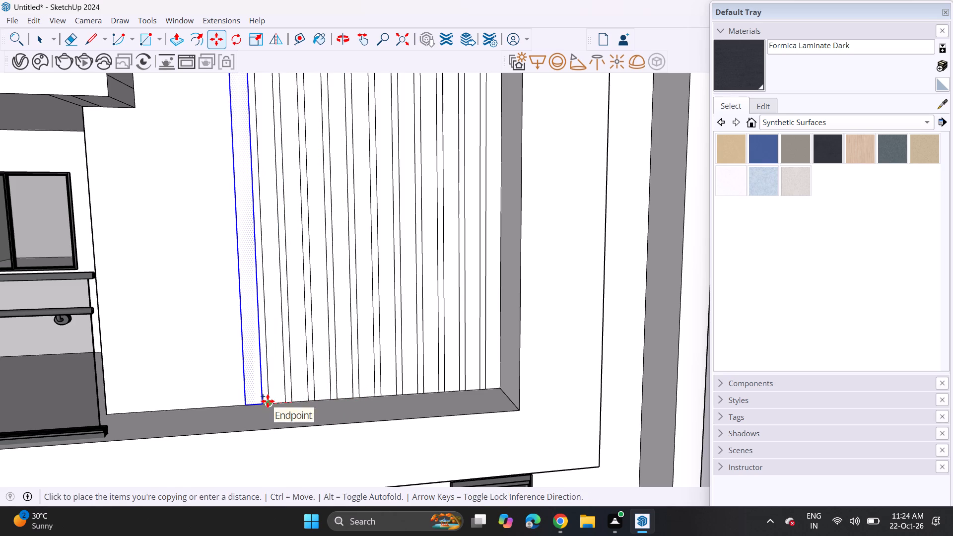
{"action": "left_click", "coordinate": [268, 401]}
{"action": "left_click", "coordinate": [270, 402]}
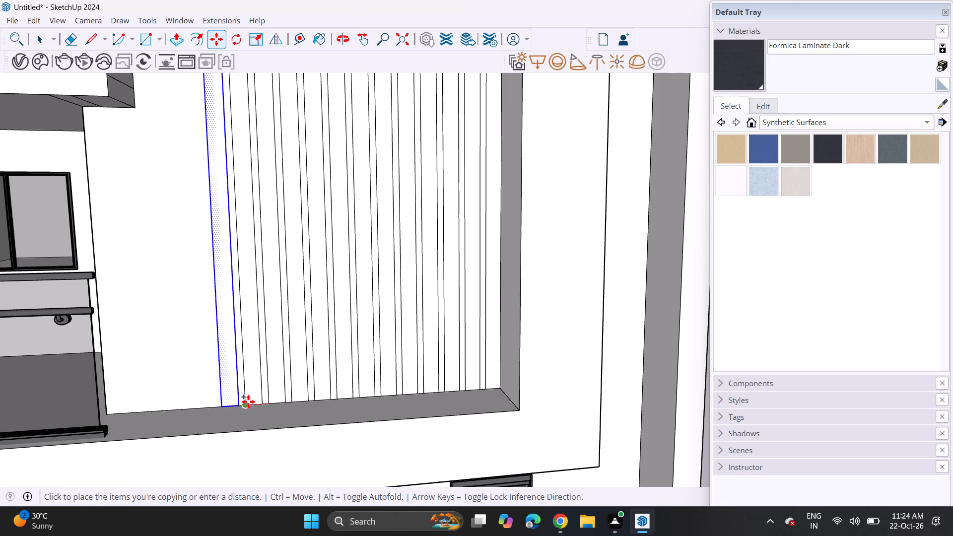
{"action": "left_click", "coordinate": [248, 402]}
{"action": "scroll", "coordinate": [240, 408], "scroll_direction": "up", "scroll_amount": 4}
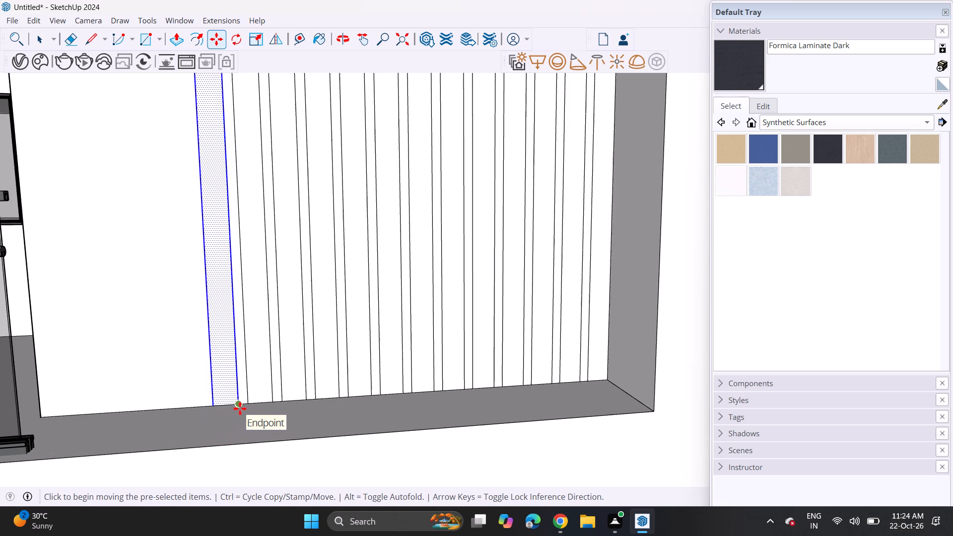
{"action": "left_click", "coordinate": [250, 402]}
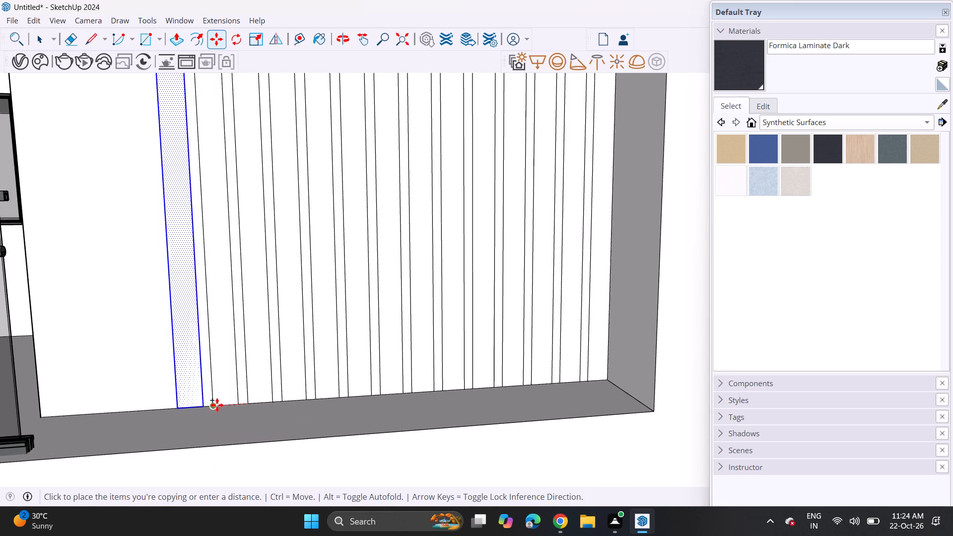
{"action": "left_click", "coordinate": [216, 405]}
{"action": "left_click", "coordinate": [216, 406]}
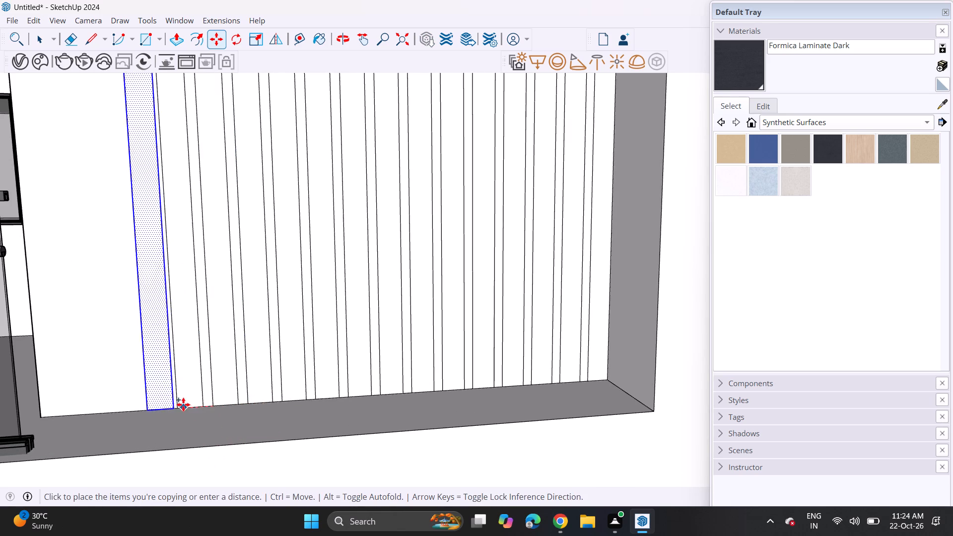
{"action": "left_click", "coordinate": [180, 404]}
{"action": "scroll", "coordinate": [179, 404], "scroll_direction": "down", "scroll_amount": 9}
{"action": "middle_click_drag", "start_coordinate": [178, 405], "coordinate": [257, 404], "text": "shift"}
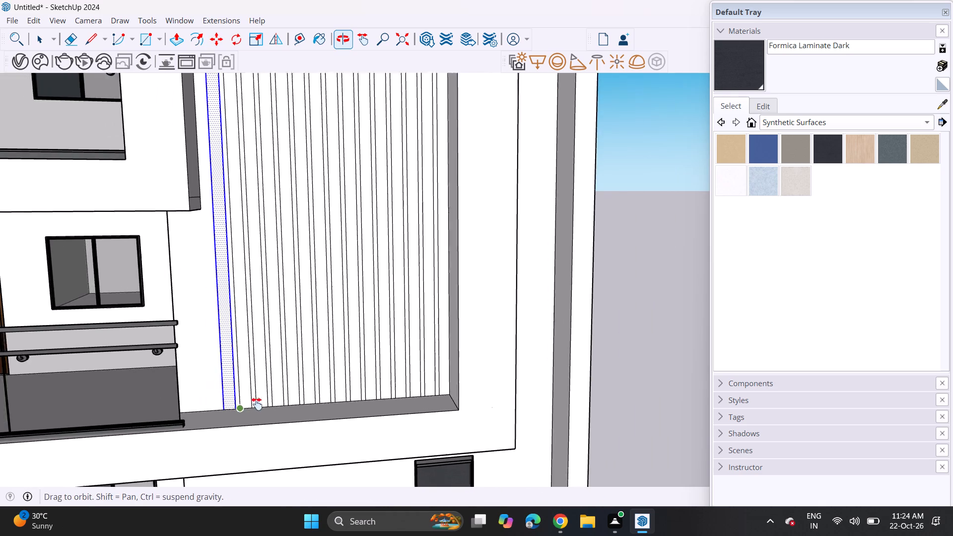
{"action": "middle_click_drag", "start_coordinate": [257, 404], "coordinate": [264, 402], "text": "shift"}
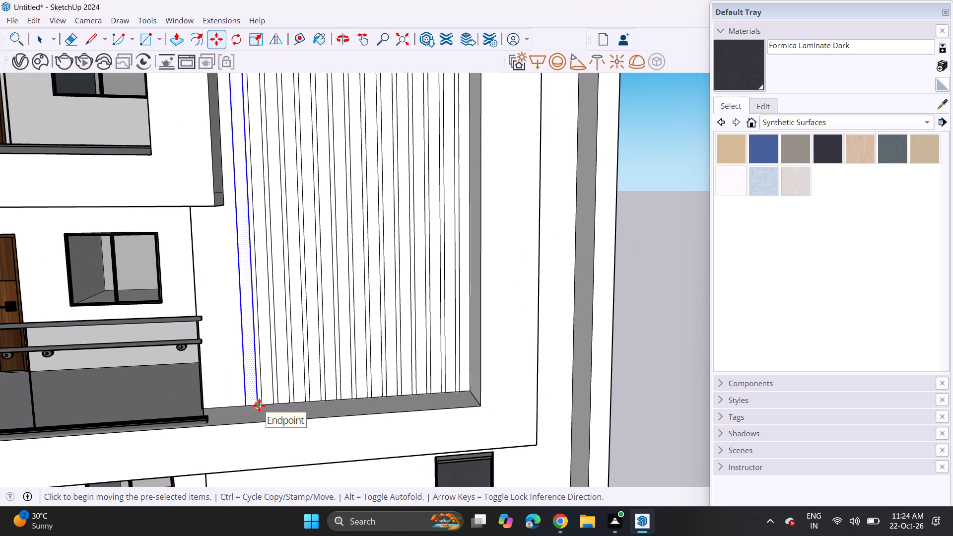
{"action": "scroll", "coordinate": [261, 405], "scroll_direction": "up", "scroll_amount": 5}
{"action": "left_click", "coordinate": [262, 405]}
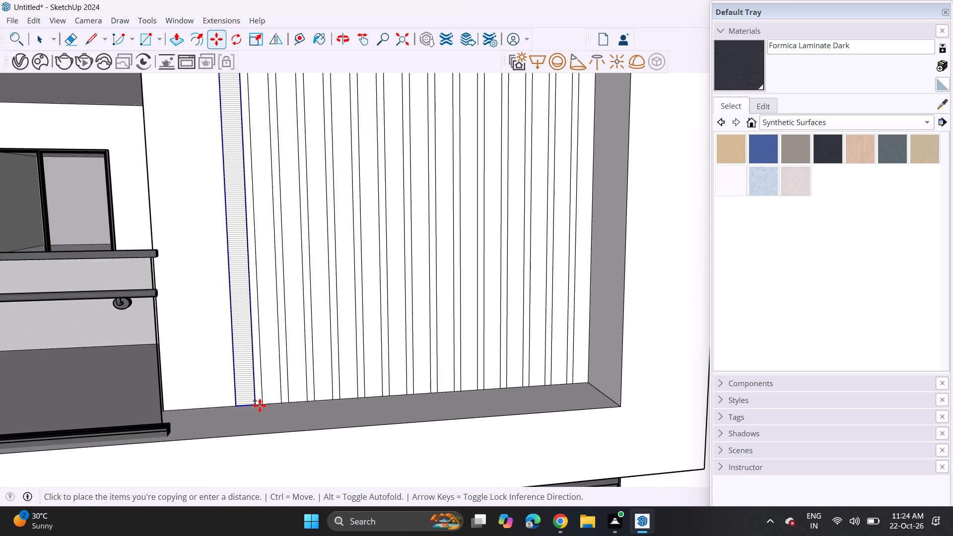
{"action": "left_click", "coordinate": [241, 406]}
Draw a narrow full-height rectangle on the recessed wall against its edge beside the balcony railing, from the overhang underside to the ledge.
{"action": "scroll", "coordinate": [241, 406], "scroll_direction": "down", "scroll_amount": 5}
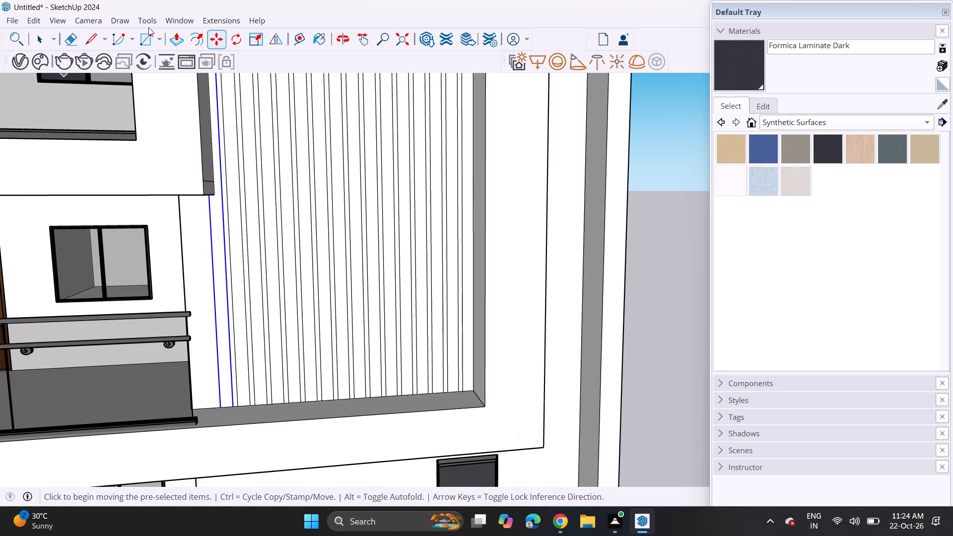
{"action": "left_click", "coordinate": [144, 35]}
{"action": "scroll", "coordinate": [204, 193], "scroll_direction": "up", "scroll_amount": 3}
{"action": "middle_click_drag", "start_coordinate": [192, 274], "coordinate": [213, 221]}
{"action": "middle_click_drag", "start_coordinate": [206, 235], "coordinate": [268, 146], "text": "shift"}
{"action": "middle_click_drag", "start_coordinate": [256, 154], "coordinate": [241, 191]}
{"action": "left_click", "coordinate": [230, 97]}
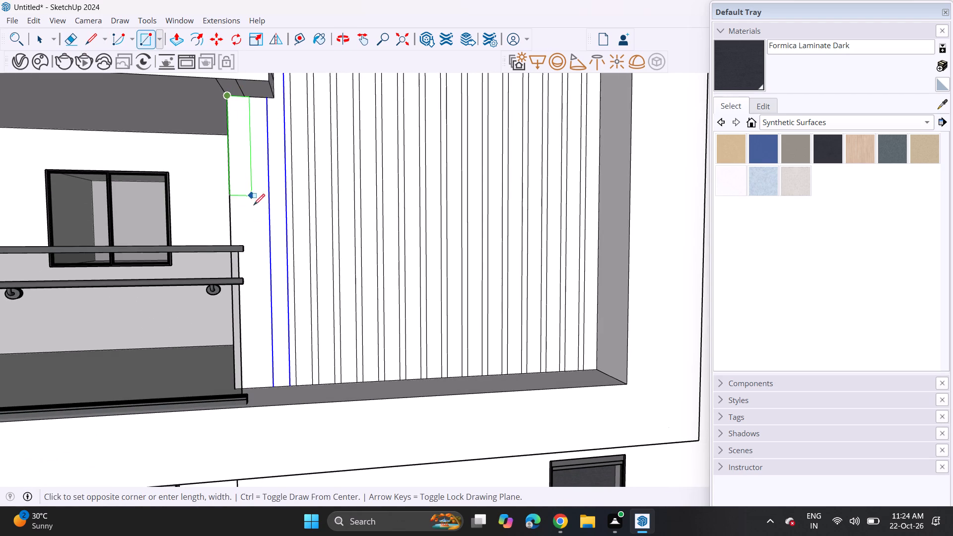
{"action": "middle_click_drag", "start_coordinate": [261, 297], "coordinate": [254, 348]}
{"action": "scroll", "coordinate": [256, 379], "scroll_direction": "up", "scroll_amount": 11}
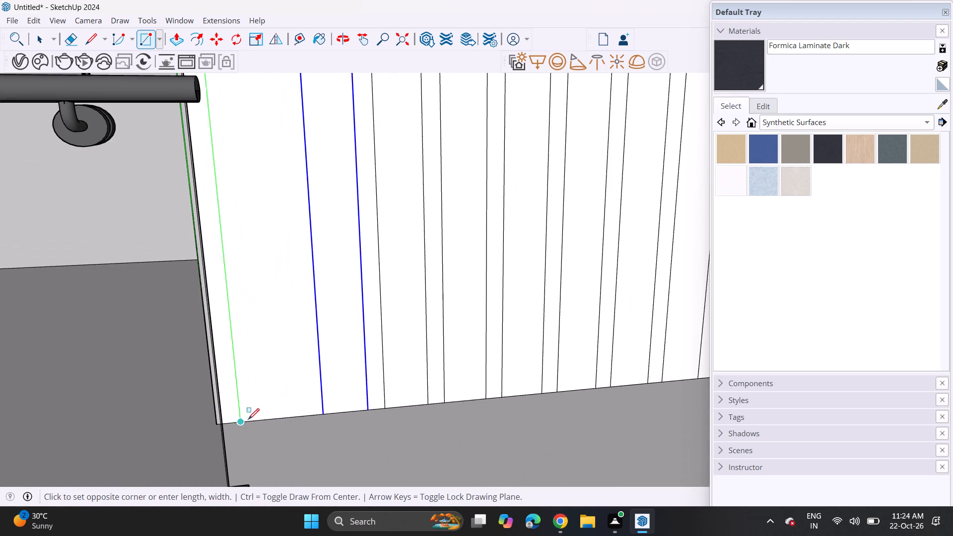
{"action": "left_click", "coordinate": [252, 421]}
Draw another full-height strip rectangle between the edge strip and the last copied strip, leaving narrow gaps on both sides.
{"action": "scroll", "coordinate": [254, 417], "scroll_direction": "down", "scroll_amount": 5}
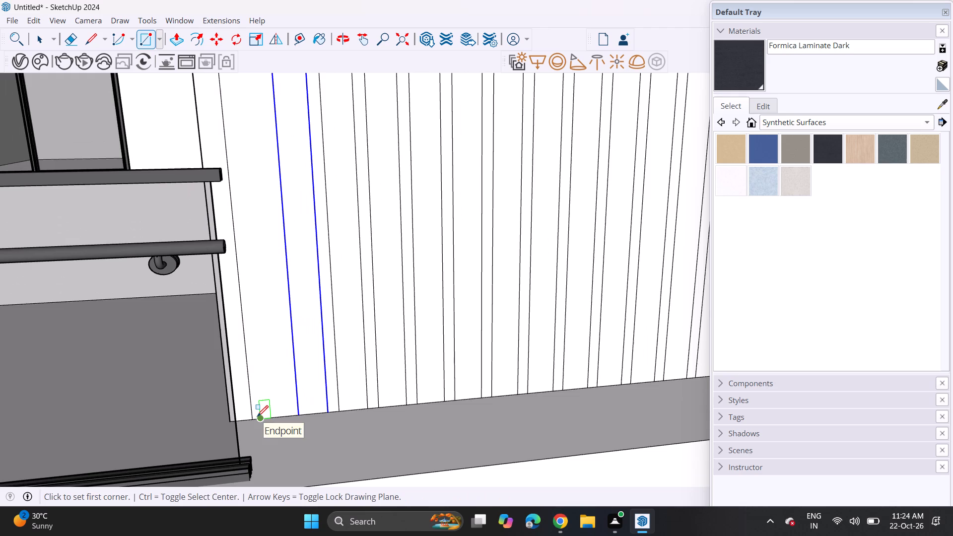
{"action": "left_click", "coordinate": [257, 416]}
{"action": "scroll", "coordinate": [267, 376], "scroll_direction": "down", "scroll_amount": 5}
{"action": "middle_click_drag", "start_coordinate": [265, 327], "coordinate": [300, 426]}
{"action": "middle_click_drag", "start_coordinate": [288, 319], "coordinate": [314, 223]}
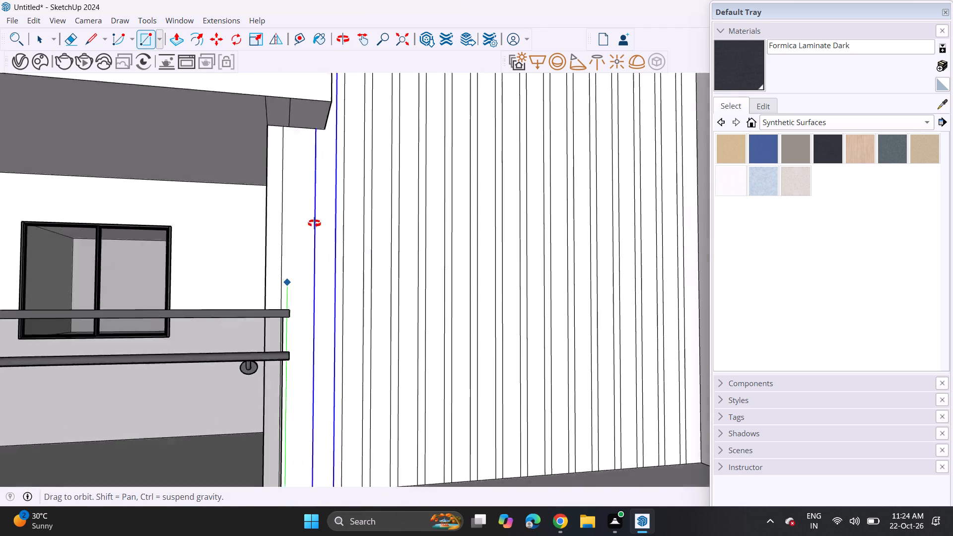
{"action": "middle_click_drag", "start_coordinate": [314, 223], "coordinate": [323, 196]}
{"action": "scroll", "coordinate": [325, 113], "scroll_direction": "up", "scroll_amount": 9}
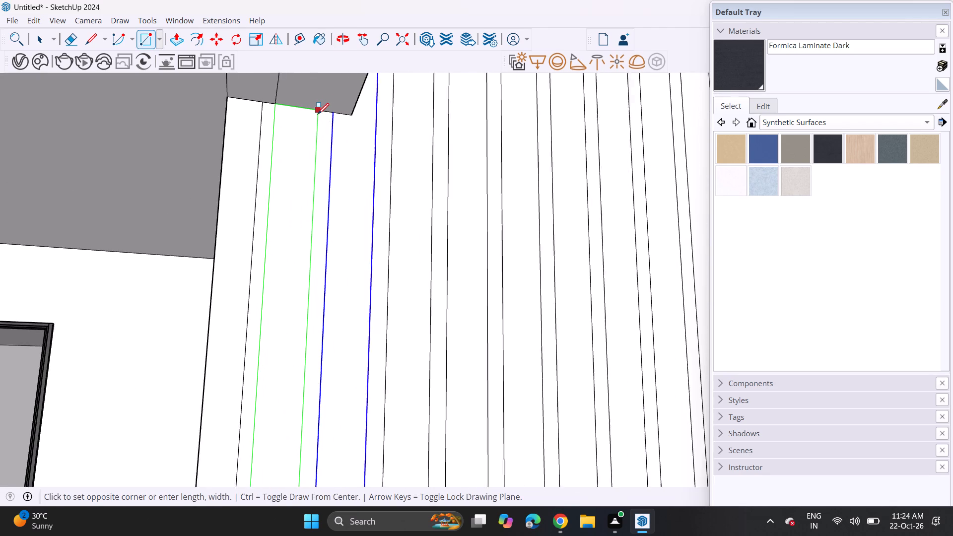
{"action": "left_click", "coordinate": [314, 112]}
Draw a strip rectangle on the wall above the balcony frame, beside the last full-height strip, spanning from frame top to roof overhang.
{"action": "scroll", "coordinate": [301, 155], "scroll_direction": "down", "scroll_amount": 9}
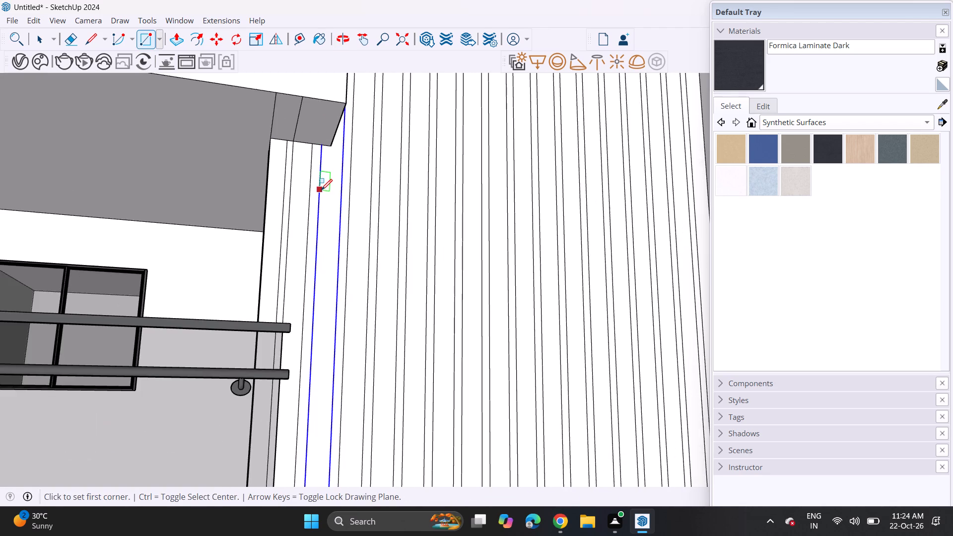
{"action": "scroll", "coordinate": [321, 190], "scroll_direction": "down", "scroll_amount": 12}
{"action": "middle_click_drag", "start_coordinate": [332, 138], "coordinate": [335, 300], "text": "shift"}
{"action": "middle_click_drag", "start_coordinate": [315, 239], "coordinate": [298, 326]}
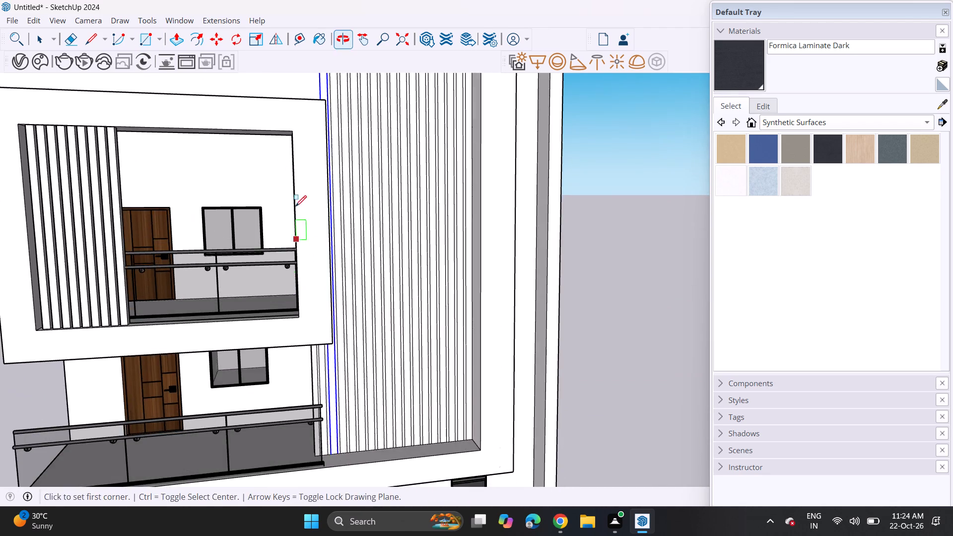
{"action": "middle_click_drag", "start_coordinate": [283, 145], "coordinate": [378, 341], "text": "shift"}
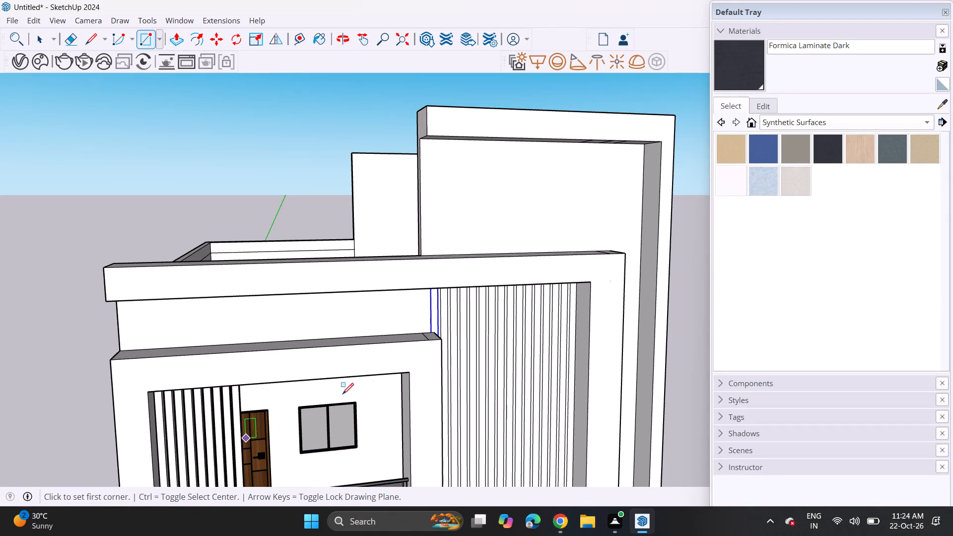
{"action": "middle_click_drag", "start_coordinate": [496, 327], "coordinate": [444, 305]}
{"action": "scroll", "coordinate": [414, 303], "scroll_direction": "up", "scroll_amount": 16}
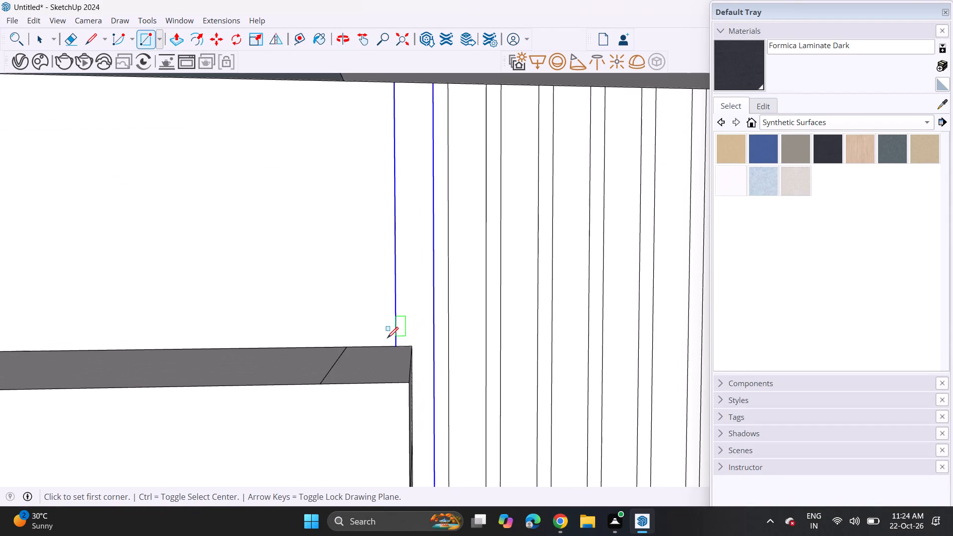
{"action": "left_click", "coordinate": [379, 343]}
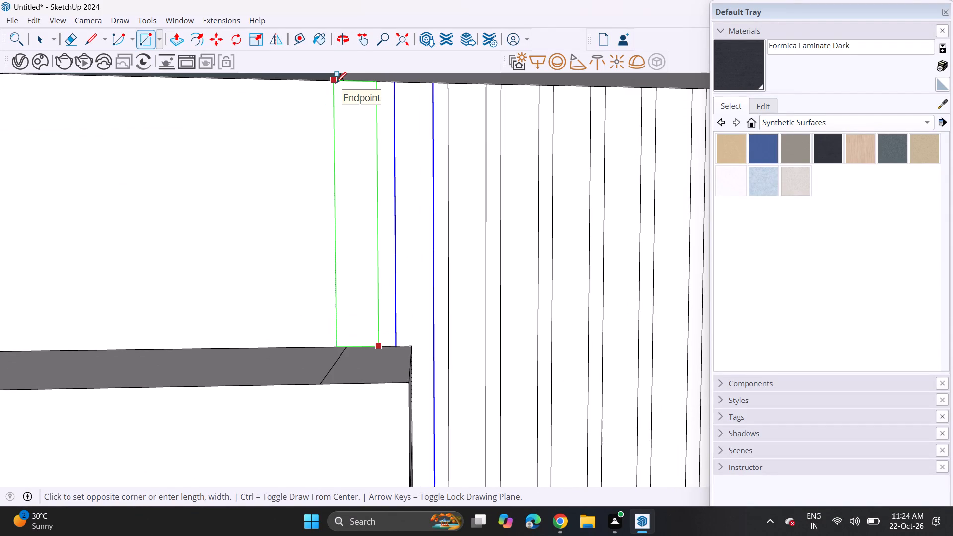
{"action": "left_click", "coordinate": [336, 83]}
Copy the short strip above the balcony frame twice along the upper wall, away from the full-height strips, keeping the narrow gap.
{"action": "middle_click_drag", "start_coordinate": [367, 199], "coordinate": [390, 162]}
{"action": "scroll", "coordinate": [390, 162], "scroll_direction": "up", "scroll_amount": 1}
{"action": "middle_click_drag", "start_coordinate": [386, 205], "coordinate": [384, 217]}
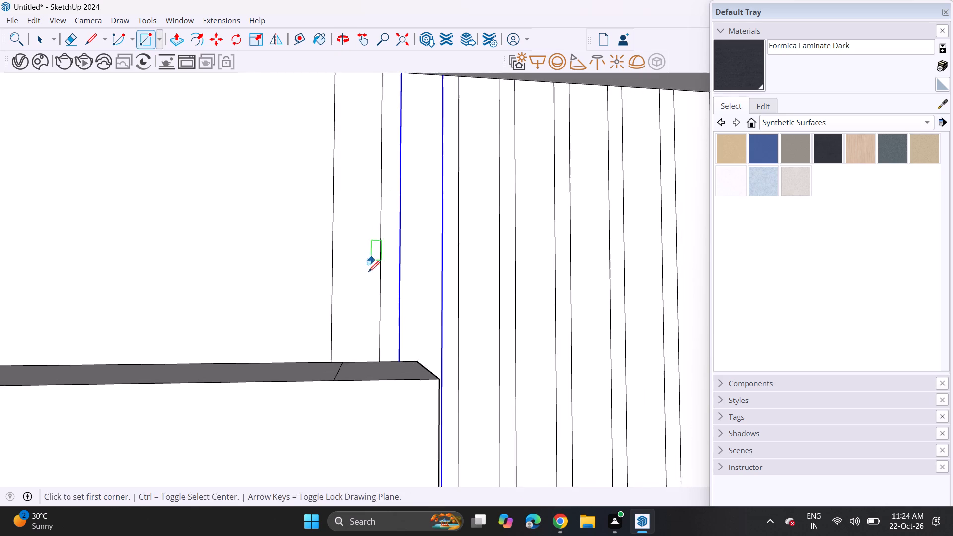
{"action": "middle_click_drag", "start_coordinate": [361, 294], "coordinate": [355, 316]}
{"action": "key", "text": "space"}
{"action": "double_click", "coordinate": [340, 337]}
{"action": "double_click", "coordinate": [375, 346]}
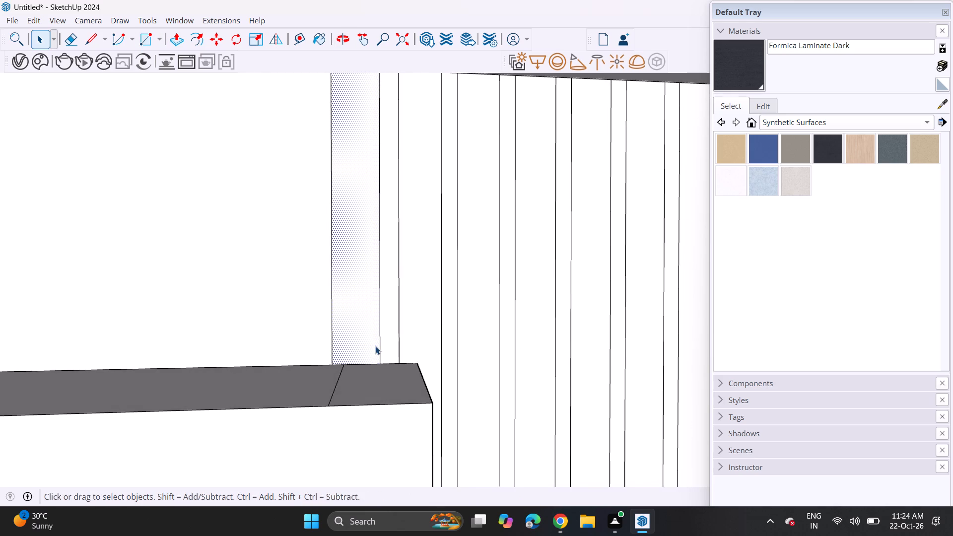
{"action": "key", "text": "m"}
{"action": "left_click", "coordinate": [400, 361]}
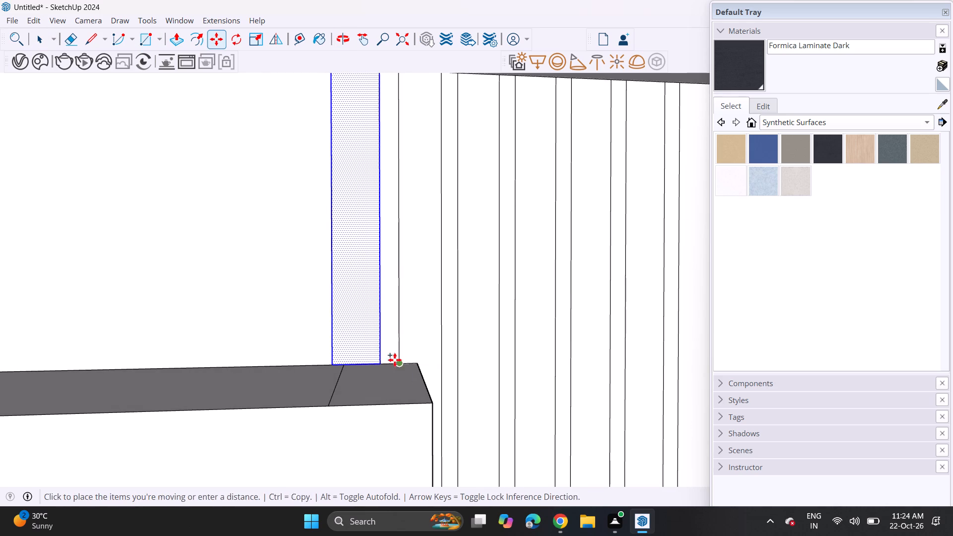
{"action": "left_click", "coordinate": [334, 362]}
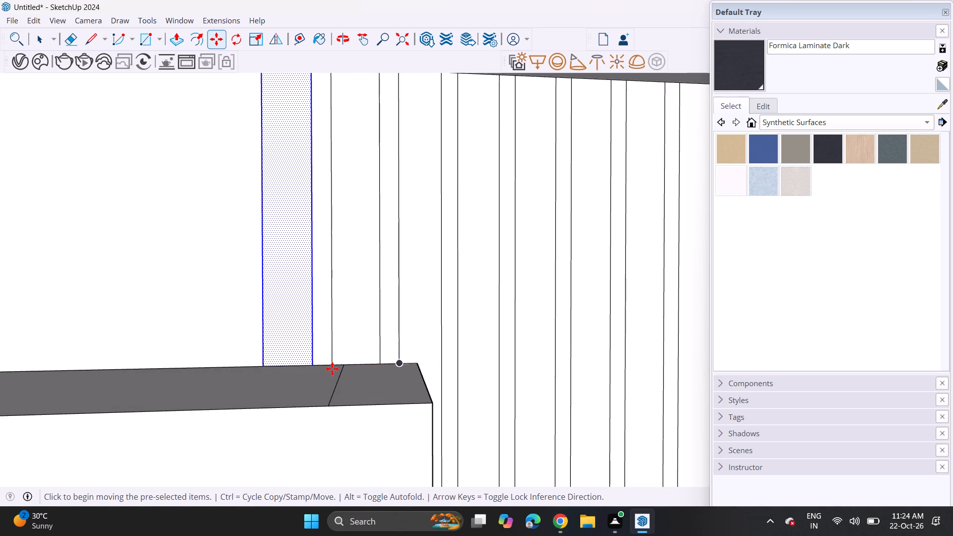
{"action": "left_click", "coordinate": [332, 366]}
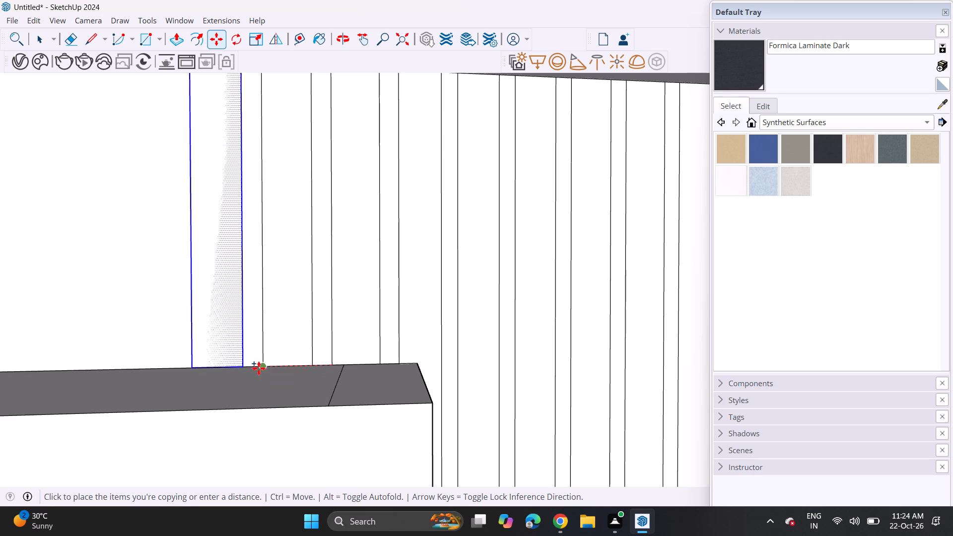
{"action": "left_click", "coordinate": [260, 368]}
Add four more copies of the short strip along the upper wall at the same spacing.
{"action": "scroll", "coordinate": [260, 368], "scroll_direction": "down", "scroll_amount": 5}
{"action": "middle_click_drag", "start_coordinate": [260, 368], "coordinate": [415, 360], "text": "shift"}
{"action": "scroll", "coordinate": [271, 362], "scroll_direction": "up", "scroll_amount": 1, "text": "shift"}
{"action": "scroll", "coordinate": [412, 357], "scroll_direction": "up", "scroll_amount": 5}
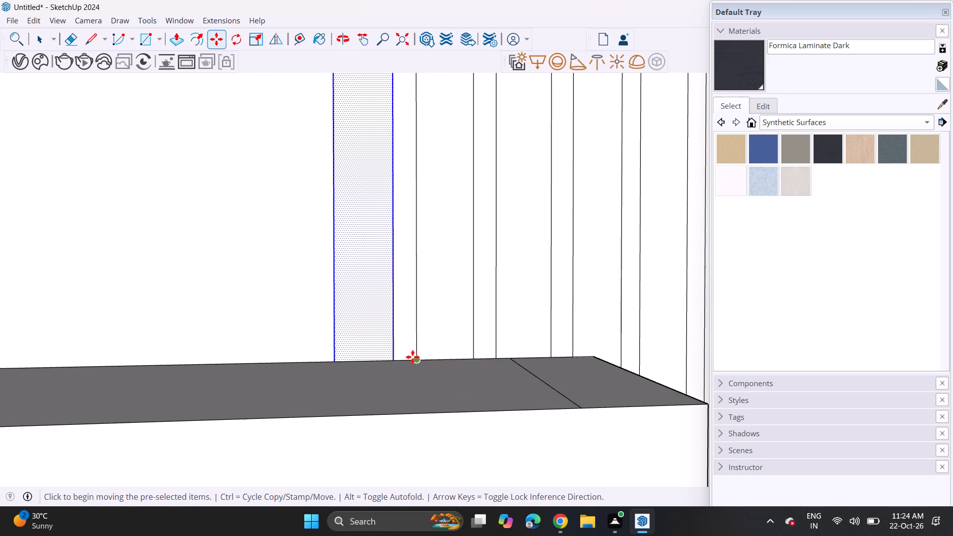
{"action": "left_click", "coordinate": [417, 359]}
{"action": "left_click", "coordinate": [340, 363]}
{"action": "left_click", "coordinate": [334, 362]}
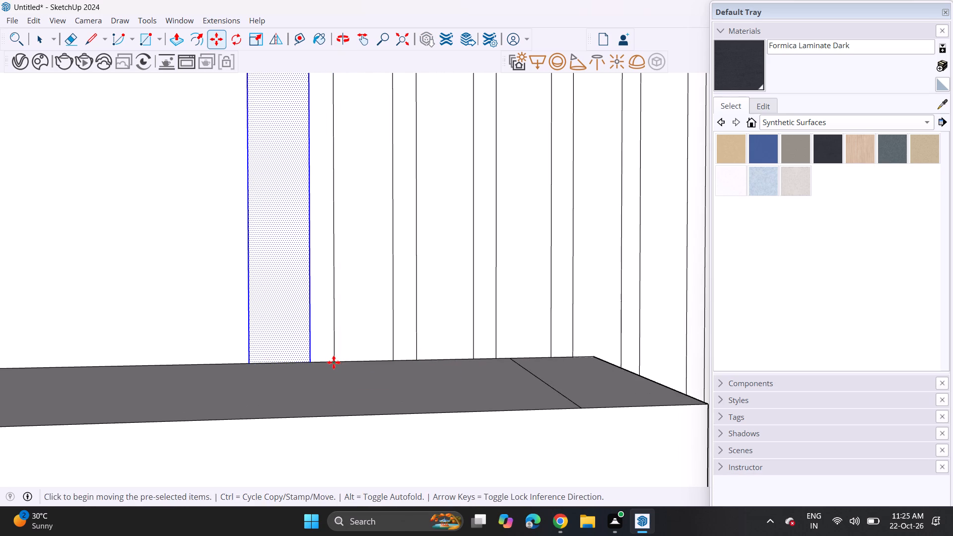
{"action": "left_click", "coordinate": [251, 360]}
{"action": "scroll", "coordinate": [249, 360], "scroll_direction": "down", "scroll_amount": 5}
{"action": "middle_click_drag", "start_coordinate": [249, 360], "coordinate": [413, 358], "text": "shift"}
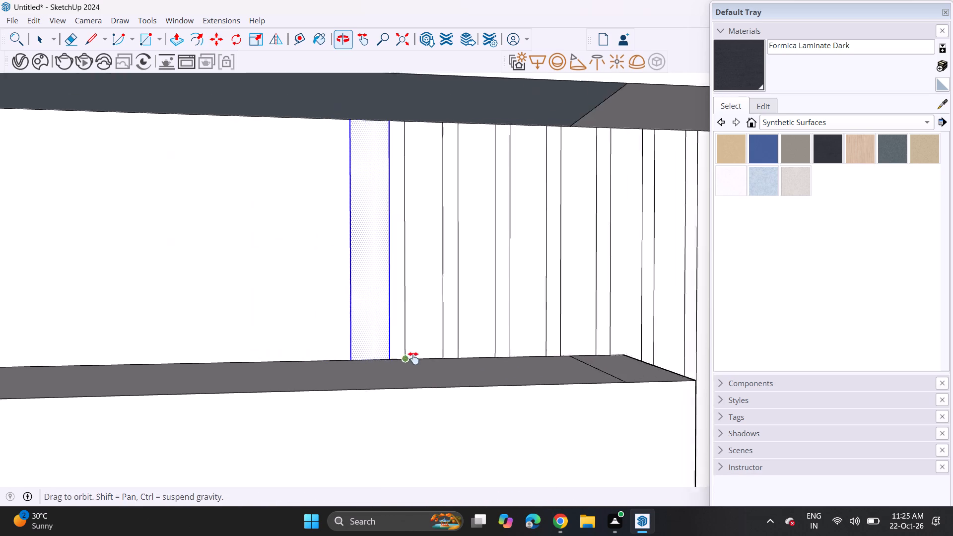
{"action": "middle_click_drag", "start_coordinate": [413, 358], "coordinate": [426, 364], "text": "shift"}
{"action": "middle_click_drag", "start_coordinate": [426, 363], "coordinate": [356, 370]}
{"action": "scroll", "coordinate": [413, 355], "scroll_direction": "up", "scroll_amount": 4}
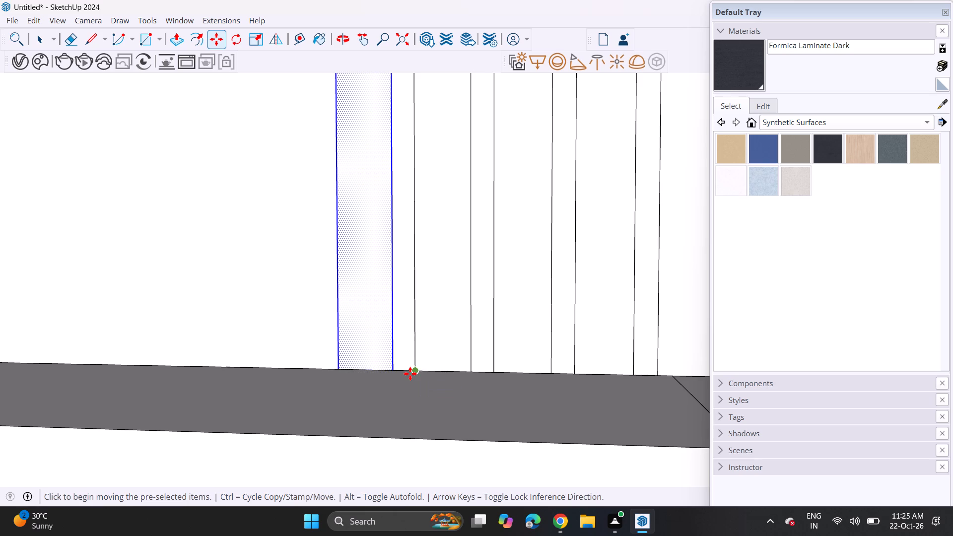
{"action": "left_click", "coordinate": [410, 374]}
{"action": "left_click", "coordinate": [337, 364]}
{"action": "left_click", "coordinate": [337, 372]}
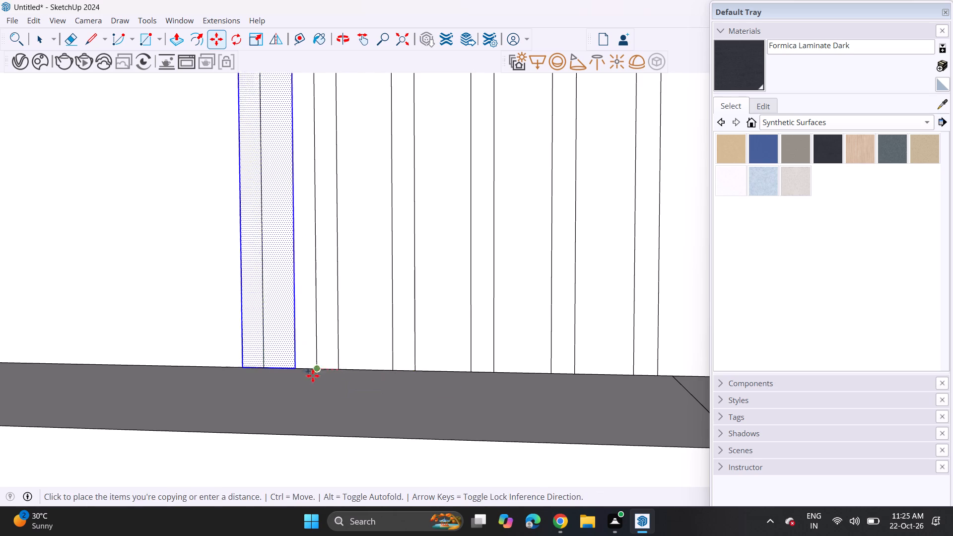
{"action": "left_click", "coordinate": [264, 367]}
Add three more short strip copies along the upper wall, continuing the row with the same narrow gaps.
{"action": "scroll", "coordinate": [264, 367], "scroll_direction": "down", "scroll_amount": 5}
{"action": "middle_click_drag", "start_coordinate": [264, 367], "coordinate": [550, 378], "text": "shift"}
{"action": "left_click", "coordinate": [550, 377]}
{"action": "left_click", "coordinate": [501, 375]}
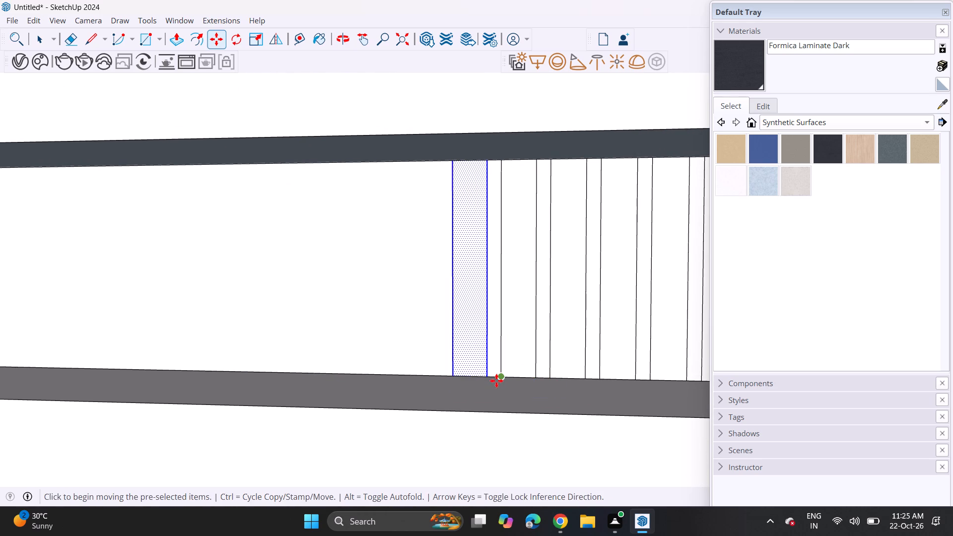
{"action": "left_click", "coordinate": [499, 379]}
{"action": "left_click", "coordinate": [453, 373]}
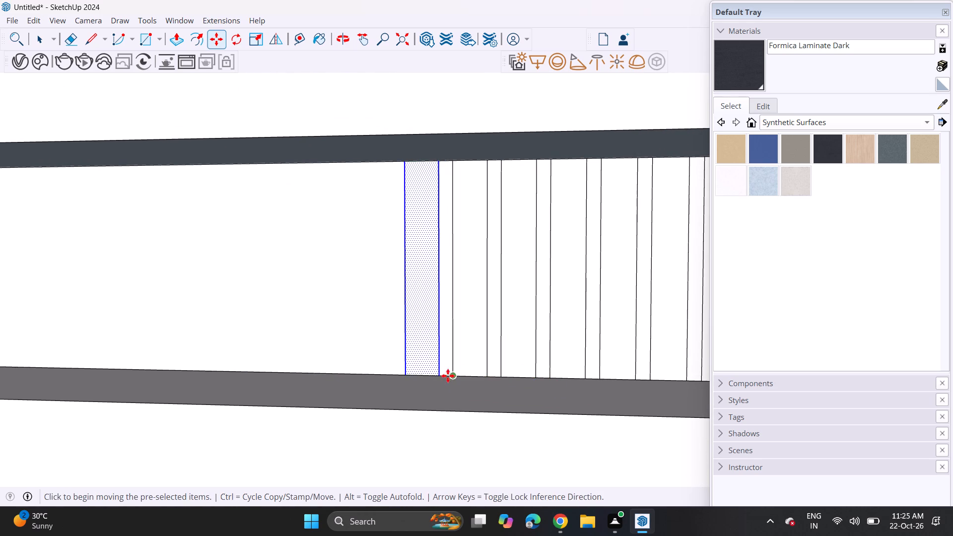
{"action": "left_click", "coordinate": [451, 378]}
{"action": "left_click", "coordinate": [407, 372]}
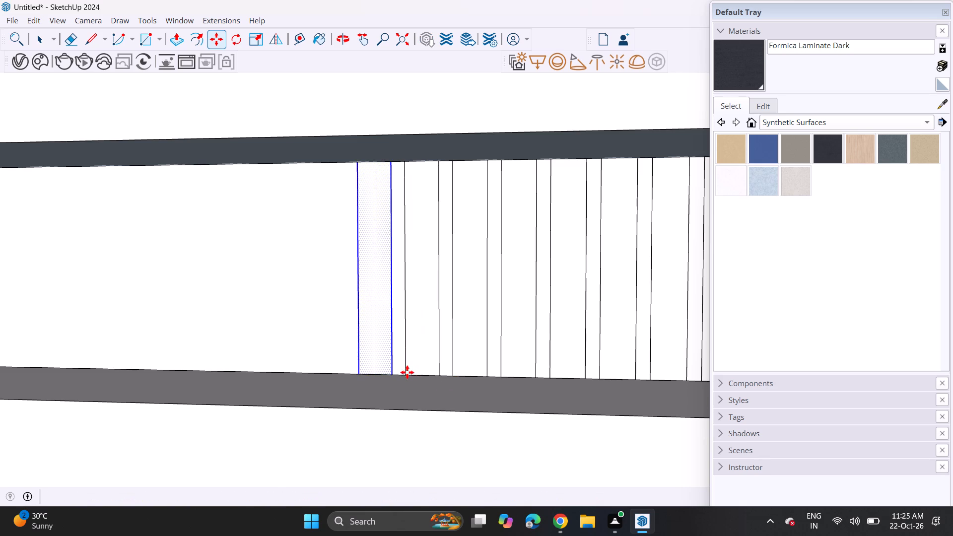
Extend the upper wall row with four further copies of the short strip at equal spacing.
{"action": "scroll", "coordinate": [407, 372], "scroll_direction": "down", "scroll_amount": 5}
{"action": "middle_click_drag", "start_coordinate": [407, 372], "coordinate": [564, 372], "text": "shift"}
{"action": "scroll", "coordinate": [568, 371], "scroll_direction": "up", "scroll_amount": 4}
{"action": "left_click", "coordinate": [557, 374]}
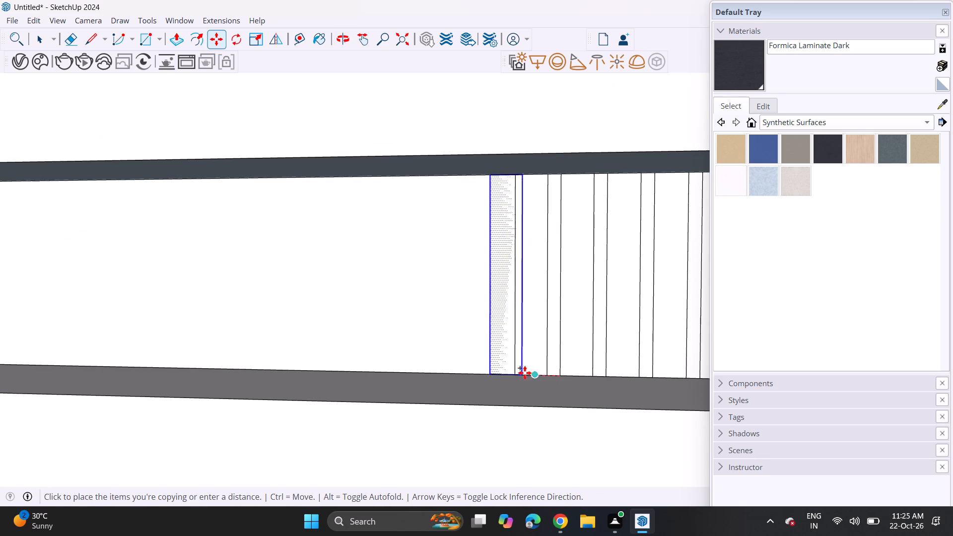
{"action": "left_click", "coordinate": [518, 373]}
{"action": "left_click", "coordinate": [515, 373]}
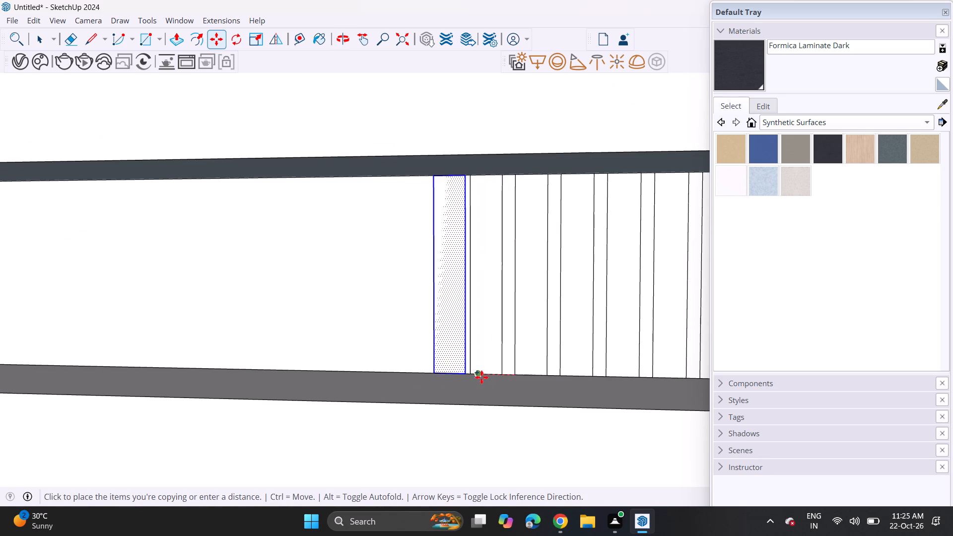
{"action": "left_click", "coordinate": [473, 373]}
{"action": "left_click", "coordinate": [471, 378]}
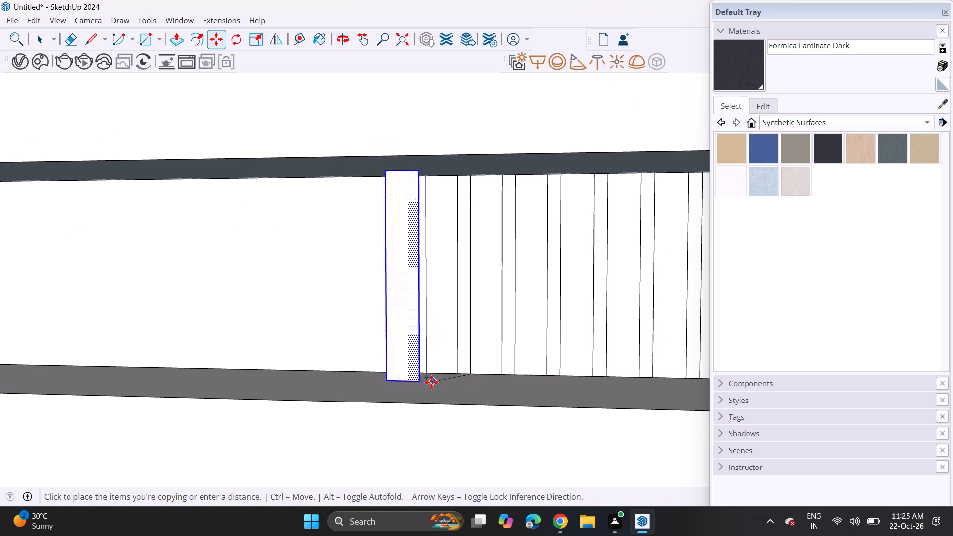
{"action": "left_click", "coordinate": [425, 372]}
{"action": "left_click", "coordinate": [425, 374]}
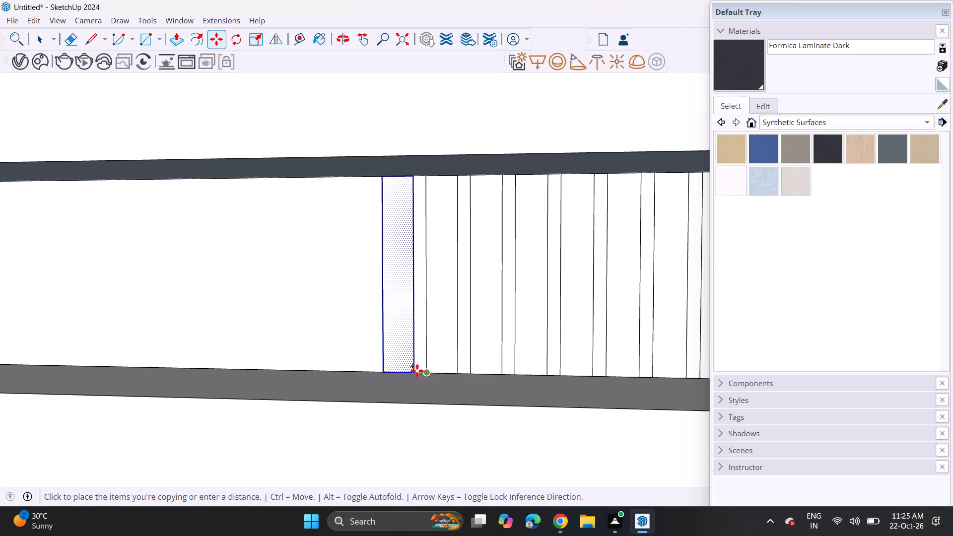
{"action": "left_click", "coordinate": [383, 370]}
Copy the short strip four more times along the upper wall above the balcony frame, keeping the same narrow gap.
{"action": "scroll", "coordinate": [383, 370], "scroll_direction": "down", "scroll_amount": 5}
{"action": "middle_click_drag", "start_coordinate": [383, 370], "coordinate": [575, 344], "text": "shift"}
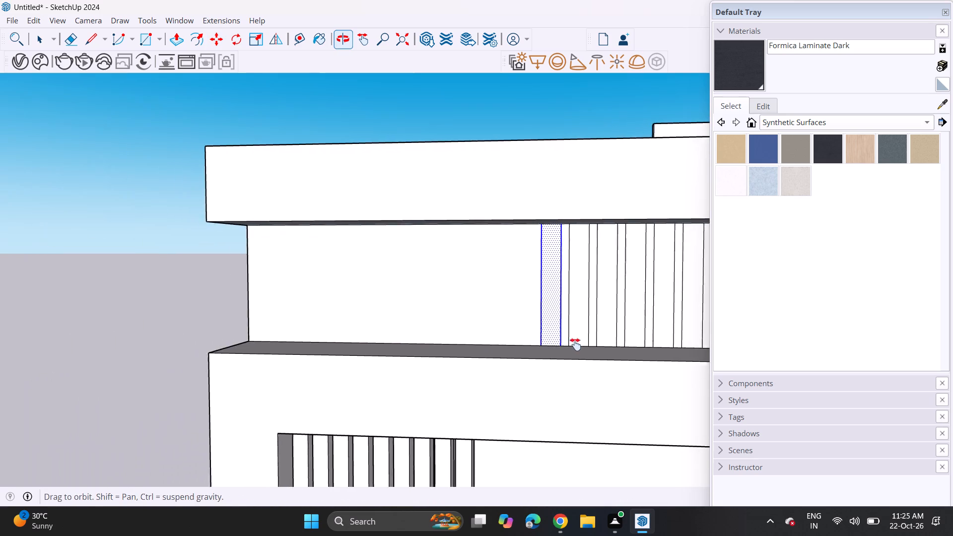
{"action": "middle_click_drag", "start_coordinate": [575, 344], "coordinate": [580, 344], "text": "shift"}
{"action": "scroll", "coordinate": [582, 342], "scroll_direction": "up", "scroll_amount": 6}
{"action": "middle_click_drag", "start_coordinate": [587, 357], "coordinate": [637, 356], "text": "shift"}
{"action": "left_click", "coordinate": [625, 348]}
{"action": "left_click", "coordinate": [570, 346]}
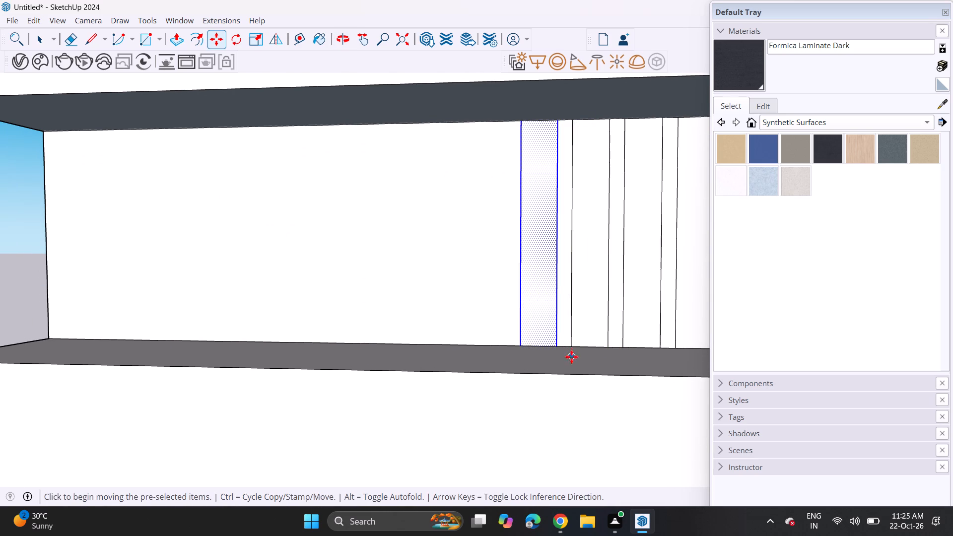
{"action": "left_click", "coordinate": [571, 343]}
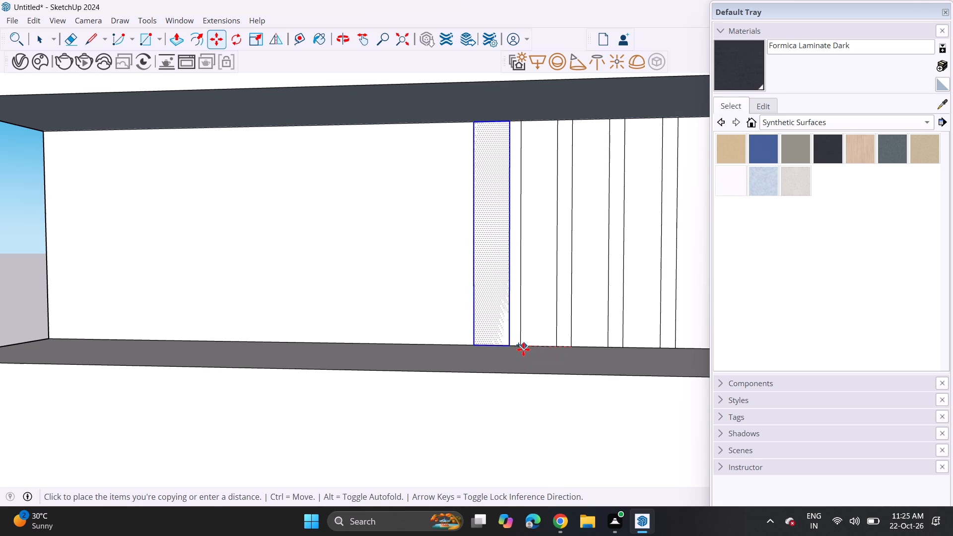
{"action": "left_click", "coordinate": [522, 347]}
{"action": "left_click", "coordinate": [523, 341], "text": "ctrl"}
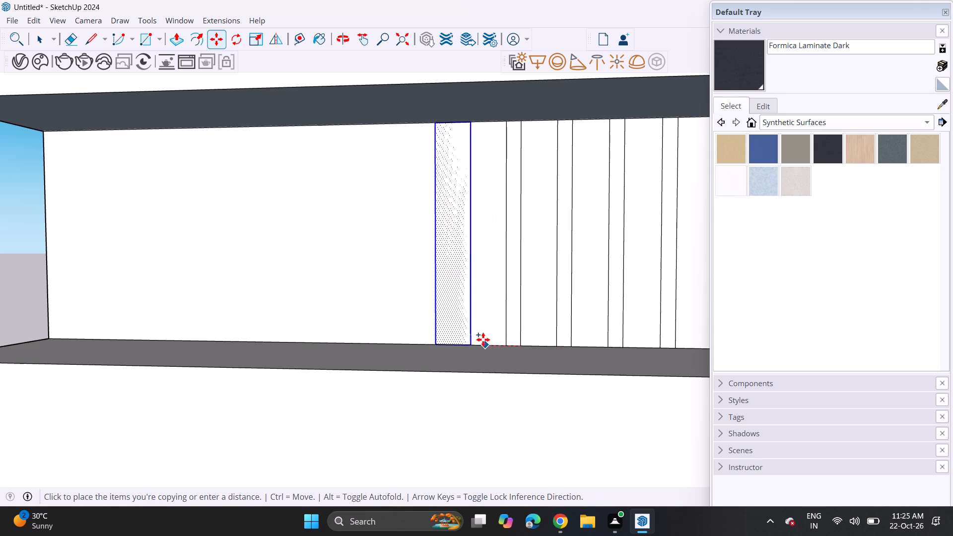
{"action": "left_click", "coordinate": [472, 341]}
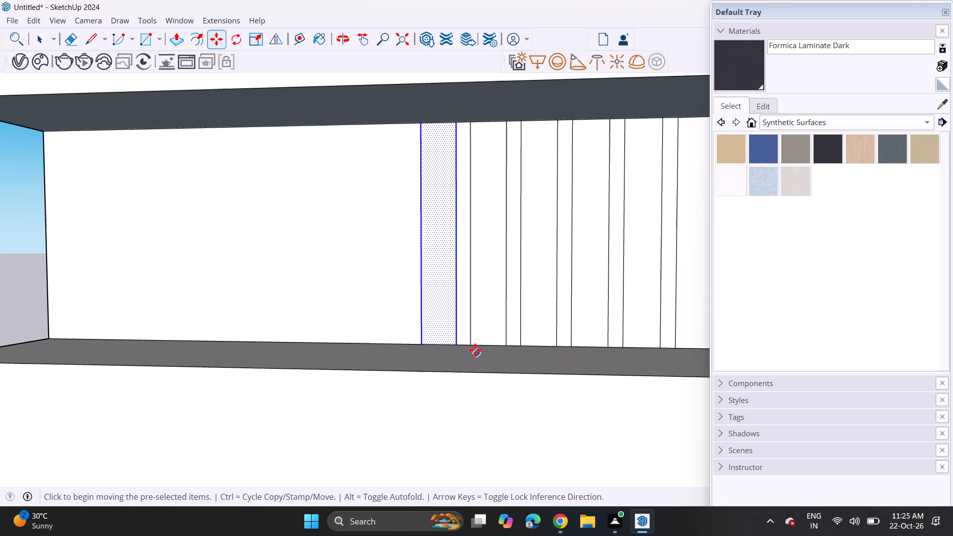
{"action": "left_click", "coordinate": [471, 344]}
{"action": "left_click", "coordinate": [417, 343]}
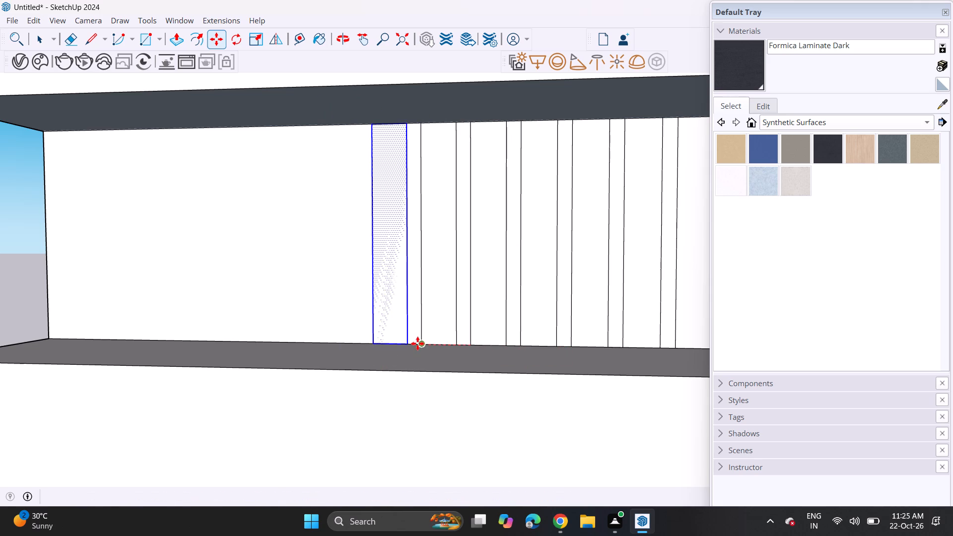
Add four further copies of the short strip along the upper wall at equal spacing.
{"action": "left_click", "coordinate": [422, 346]}
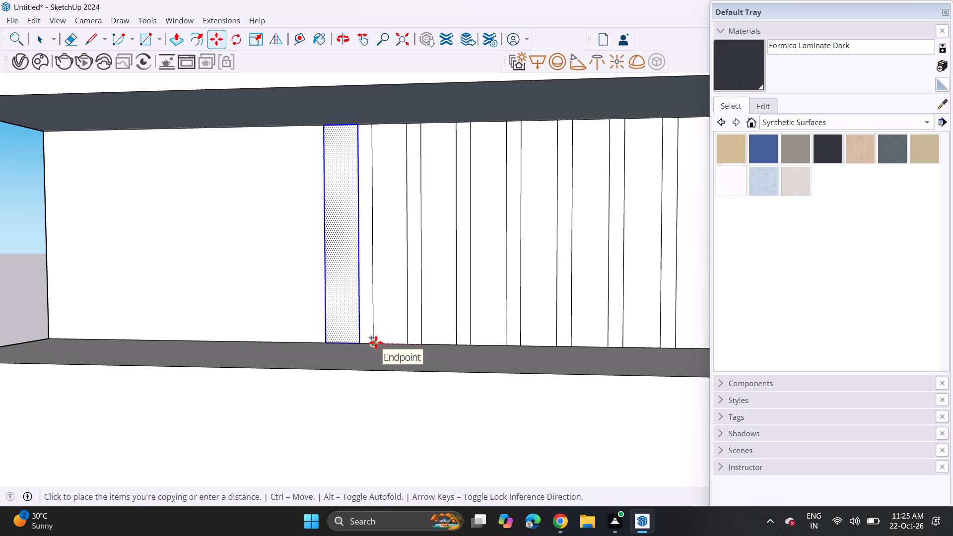
{"action": "left_click", "coordinate": [376, 342]}
{"action": "left_click", "coordinate": [375, 338]}
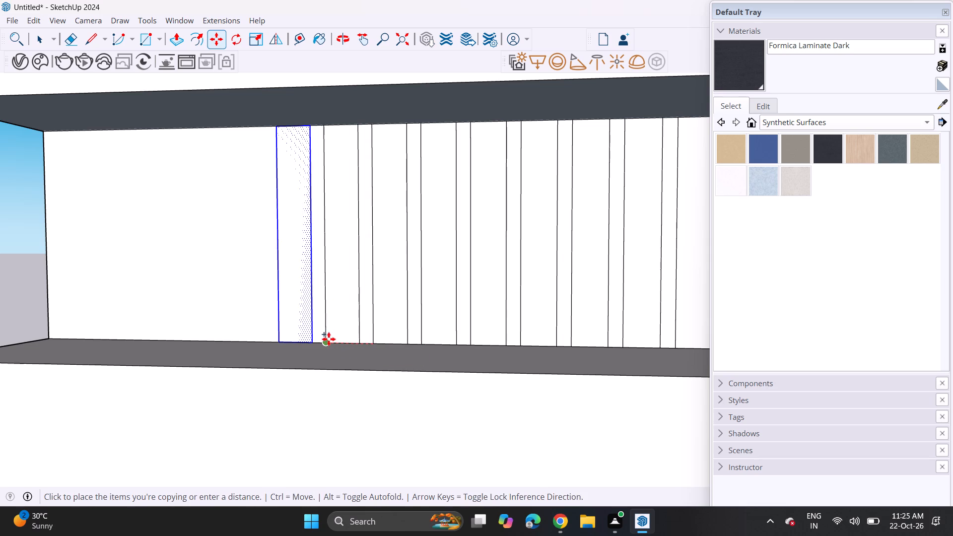
{"action": "left_click", "coordinate": [328, 339]}
{"action": "left_click", "coordinate": [328, 340]}
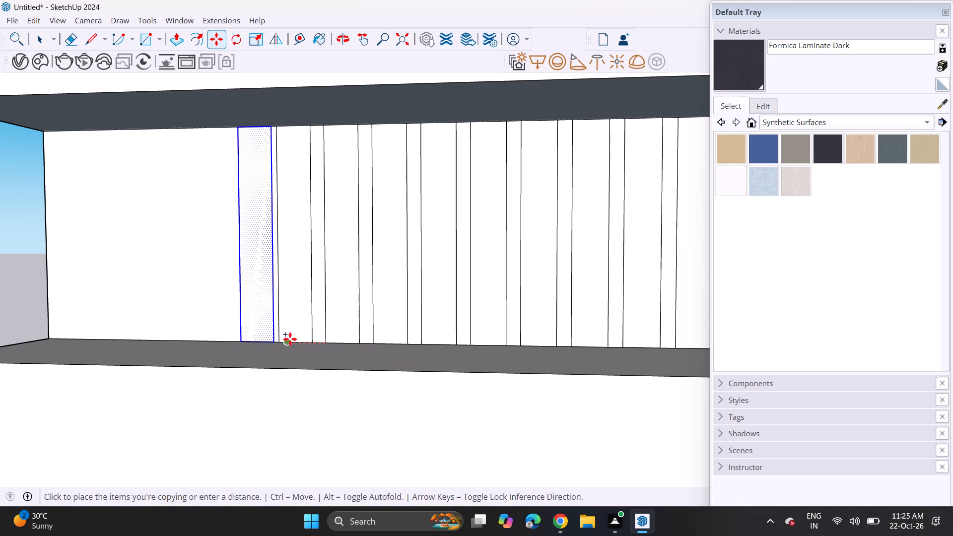
{"action": "left_click", "coordinate": [279, 341]}
{"action": "left_click", "coordinate": [279, 346]}
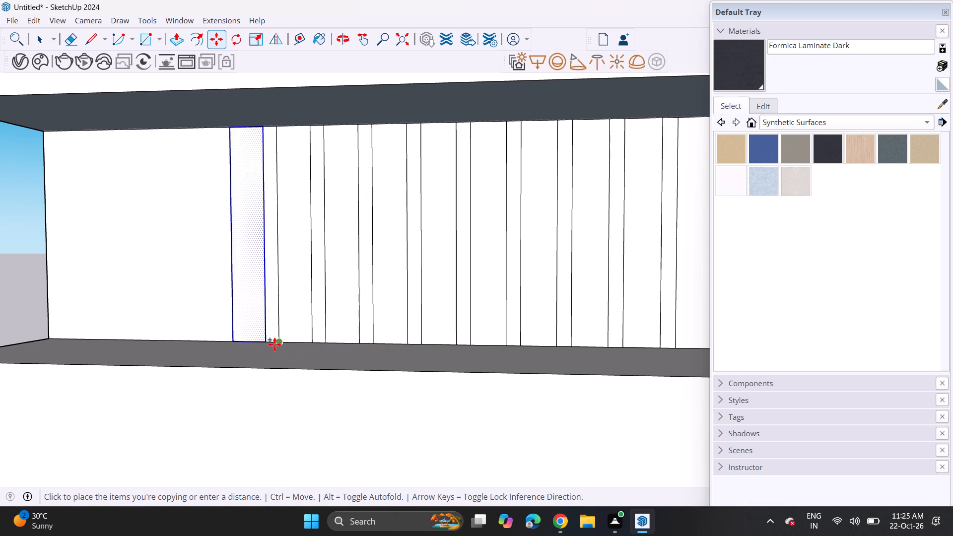
{"action": "left_click", "coordinate": [235, 341]}
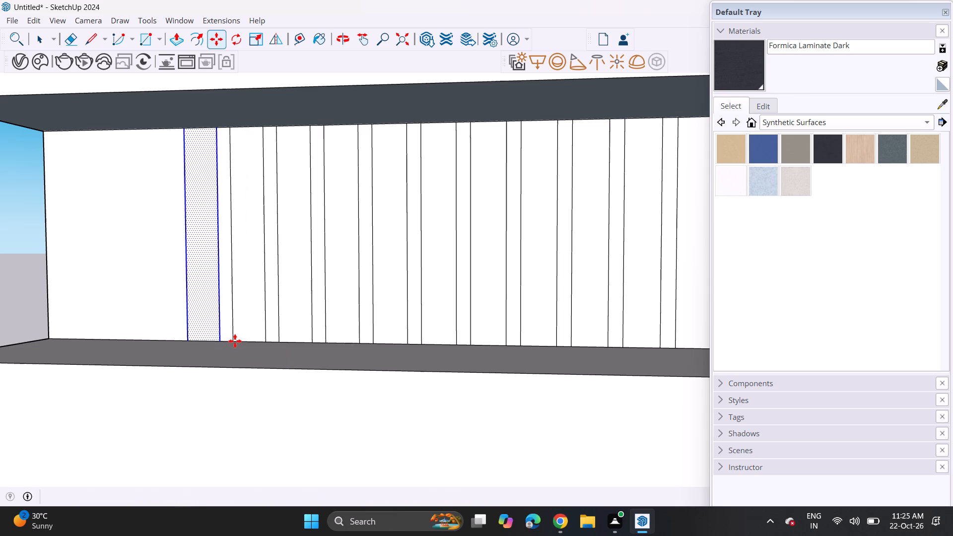
Complete the upper wall row with three more equally spaced short strips, ending at the wall's outer corner.
{"action": "left_click", "coordinate": [235, 341]}
{"action": "left_click", "coordinate": [235, 343]}
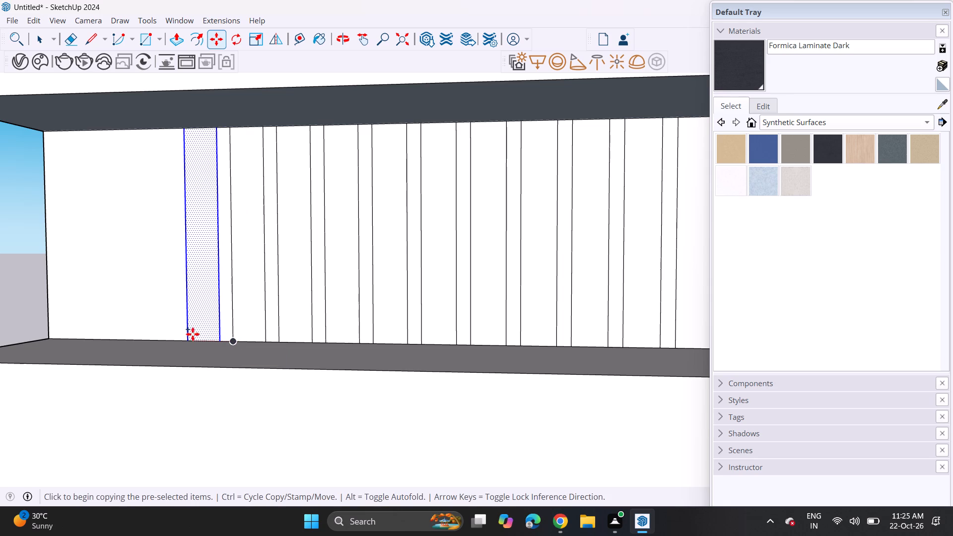
{"action": "left_click", "coordinate": [230, 340]}
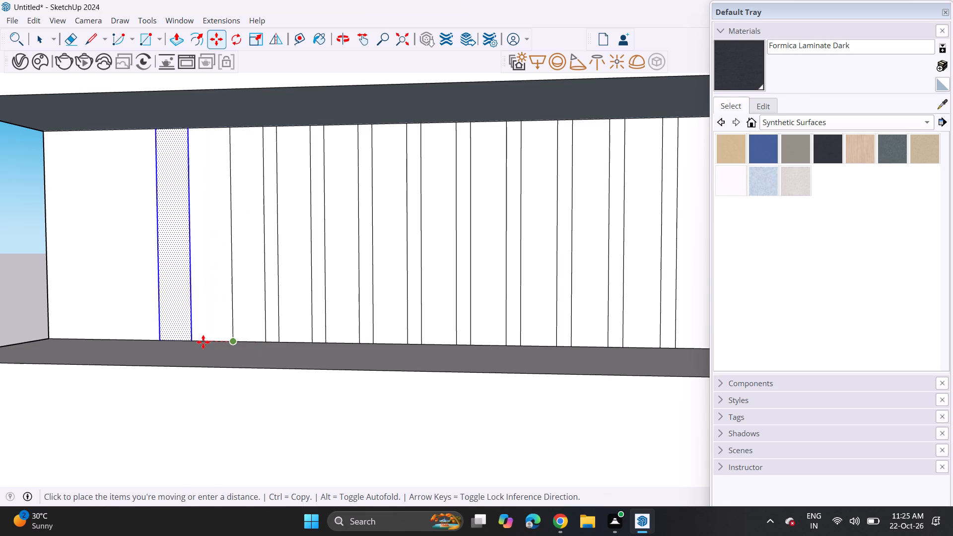
{"action": "left_click", "coordinate": [236, 340]}
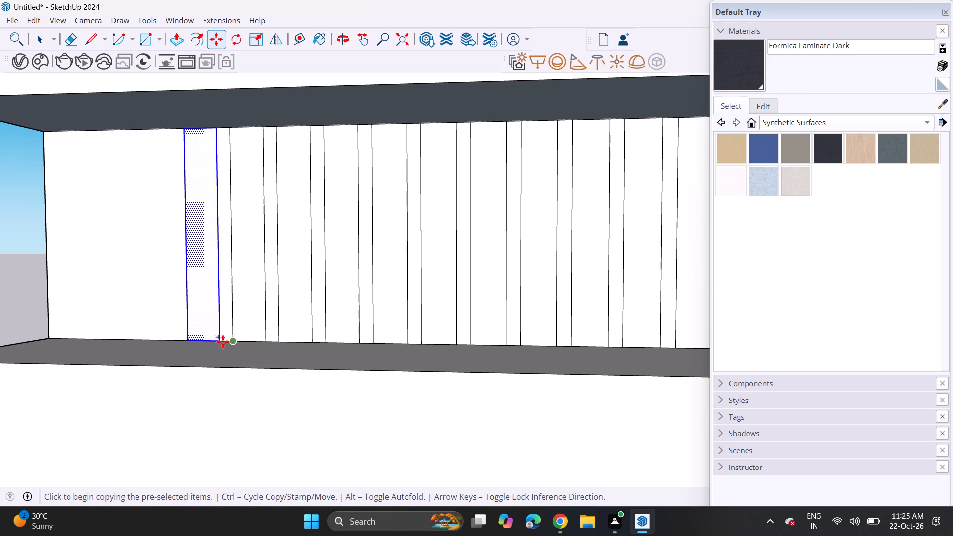
{"action": "left_click", "coordinate": [233, 341]}
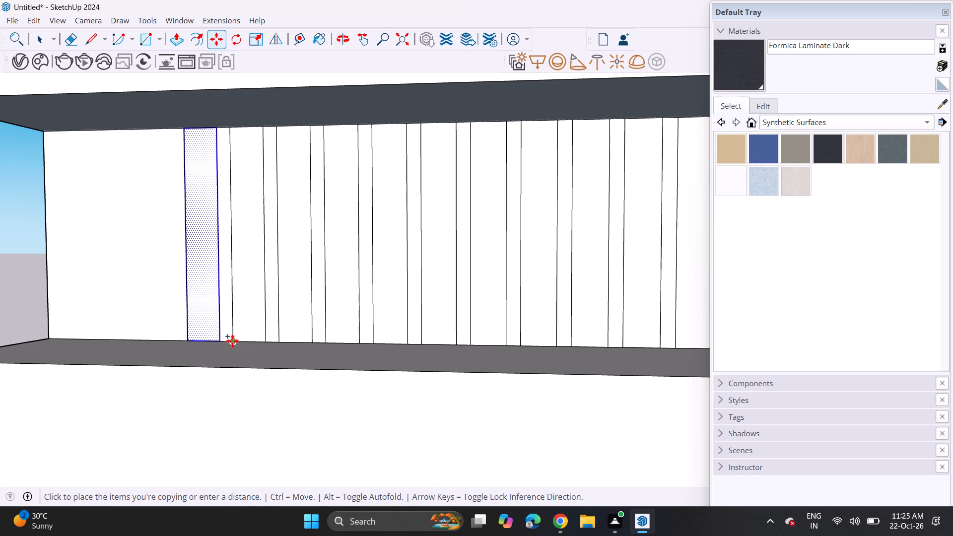
{"action": "left_click", "coordinate": [189, 337]}
{"action": "left_click", "coordinate": [188, 344]}
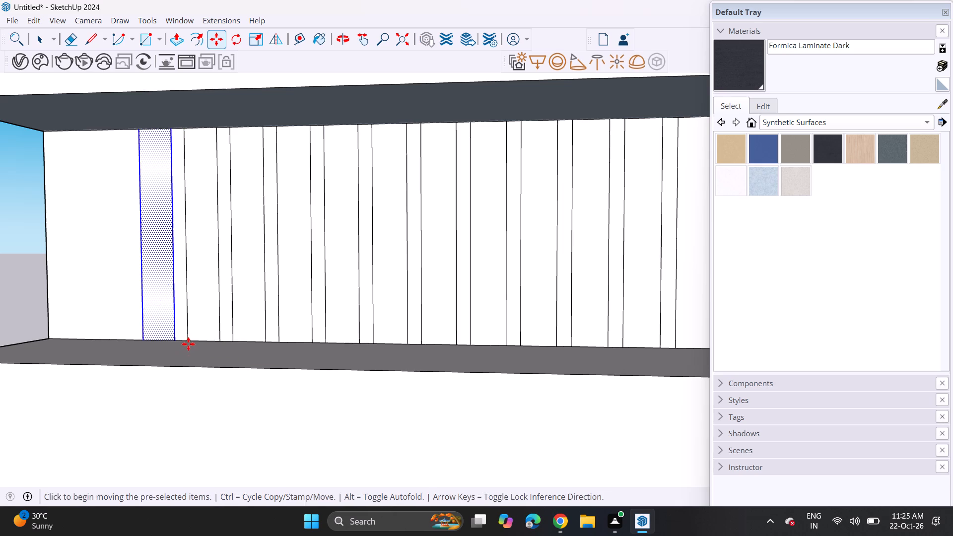
{"action": "left_click", "coordinate": [138, 338]}
{"action": "left_click", "coordinate": [144, 343]}
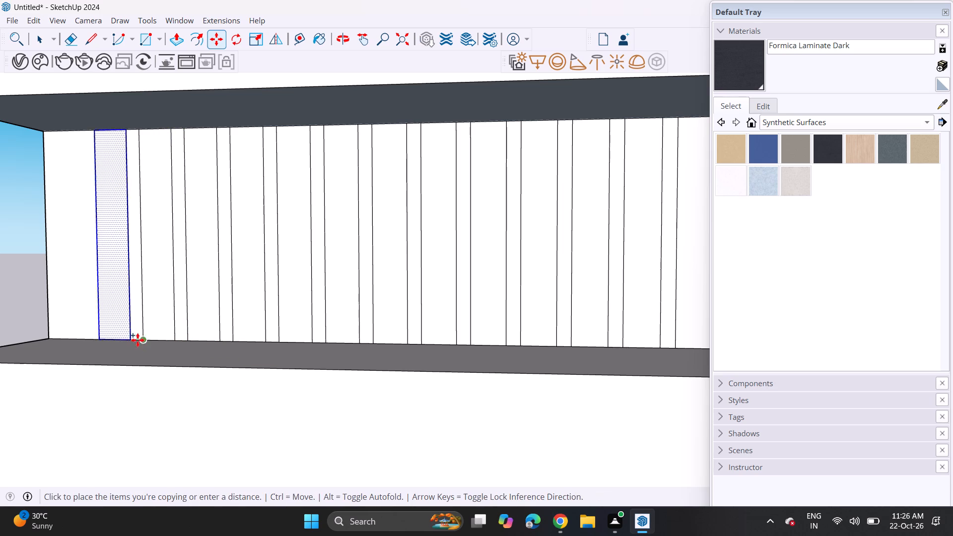
{"action": "left_click", "coordinate": [92, 338]}
Push/Pull the short strip at the wall's outer corner slightly outward and repeat the same depth on the next three strips.
{"action": "scroll", "coordinate": [109, 340], "scroll_direction": "down", "scroll_amount": 5}
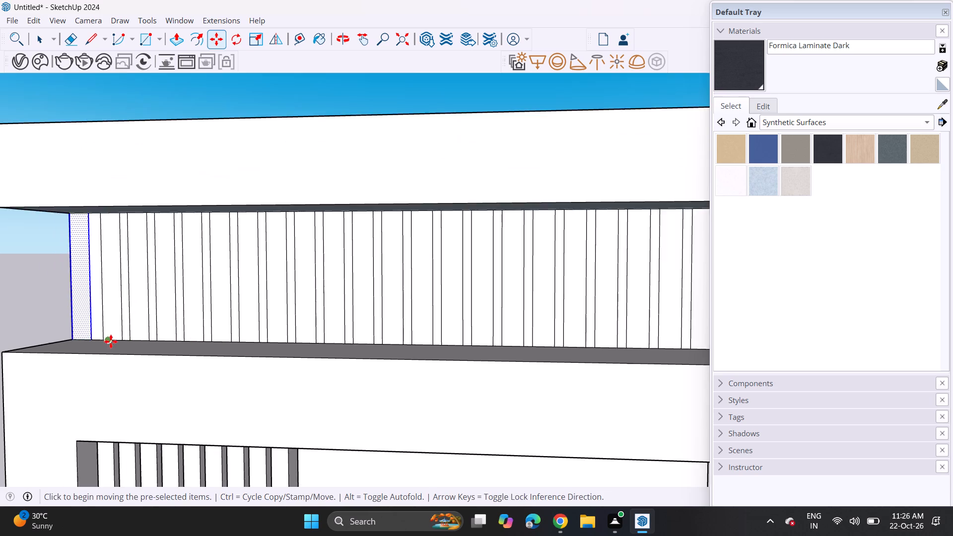
{"action": "scroll", "coordinate": [111, 341], "scroll_direction": "down", "scroll_amount": 20}
{"action": "scroll", "coordinate": [111, 341], "scroll_direction": "down", "scroll_amount": 5}
{"action": "middle_click_drag", "start_coordinate": [190, 365], "coordinate": [246, 357], "text": "shift"}
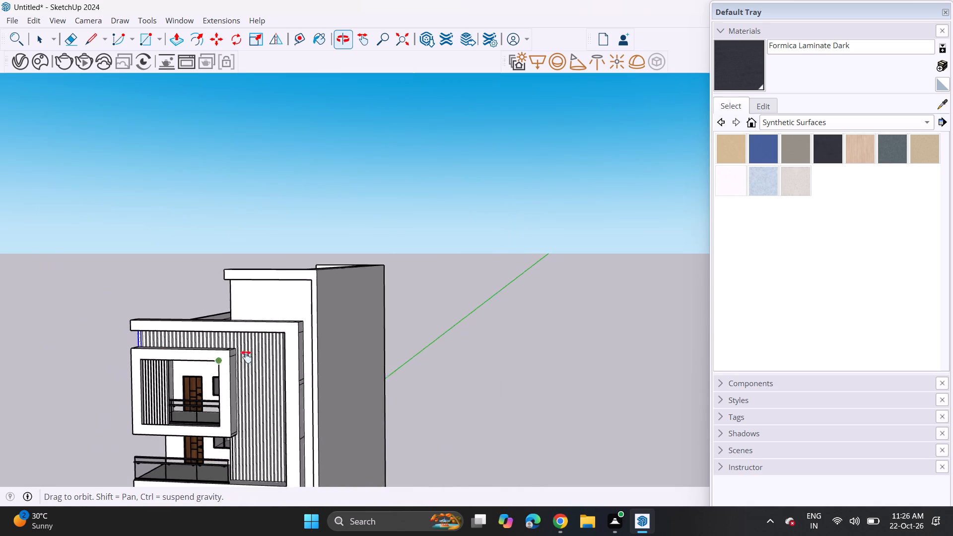
{"action": "middle_click_drag", "start_coordinate": [246, 357], "coordinate": [395, 318], "text": "shift"}
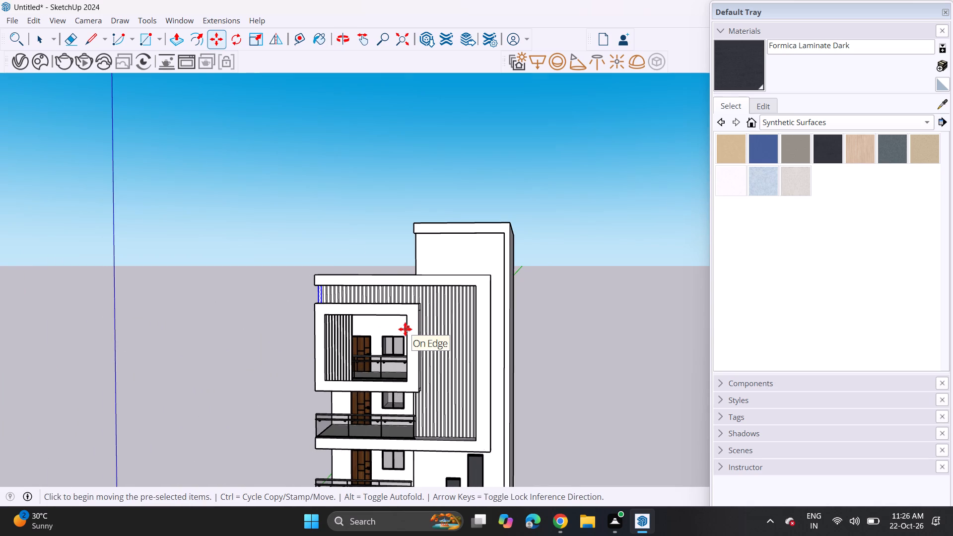
{"action": "left_click", "coordinate": [178, 46]}
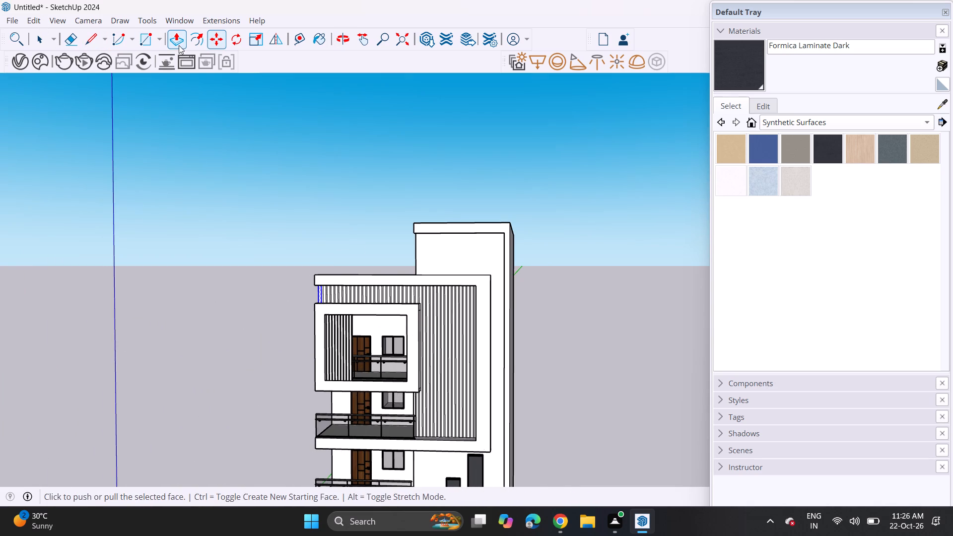
{"action": "middle_click_drag", "start_coordinate": [338, 311], "coordinate": [242, 376]}
{"action": "key", "text": "Escape"}
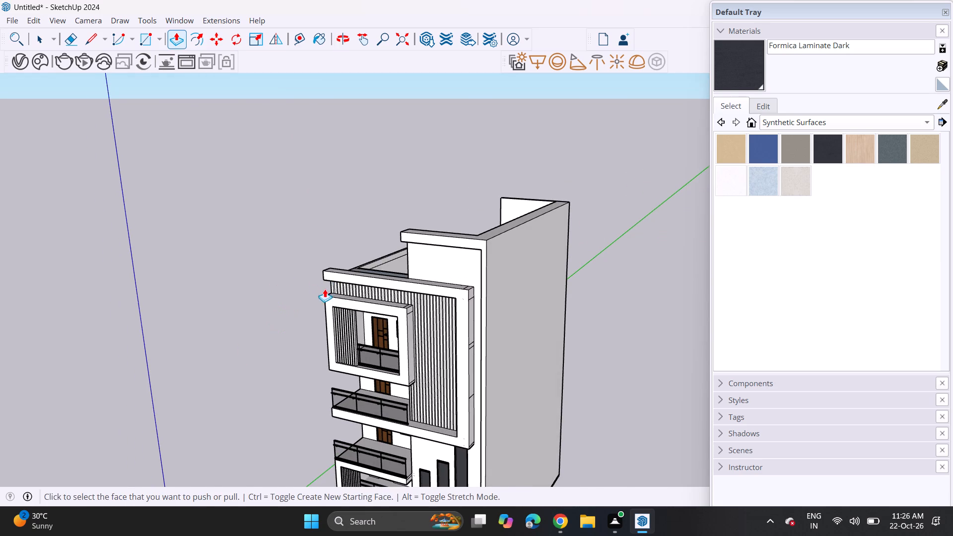
{"action": "scroll", "coordinate": [325, 289], "scroll_direction": "up", "scroll_amount": 20}
{"action": "scroll", "coordinate": [320, 291], "scroll_direction": "up", "scroll_amount": 9}
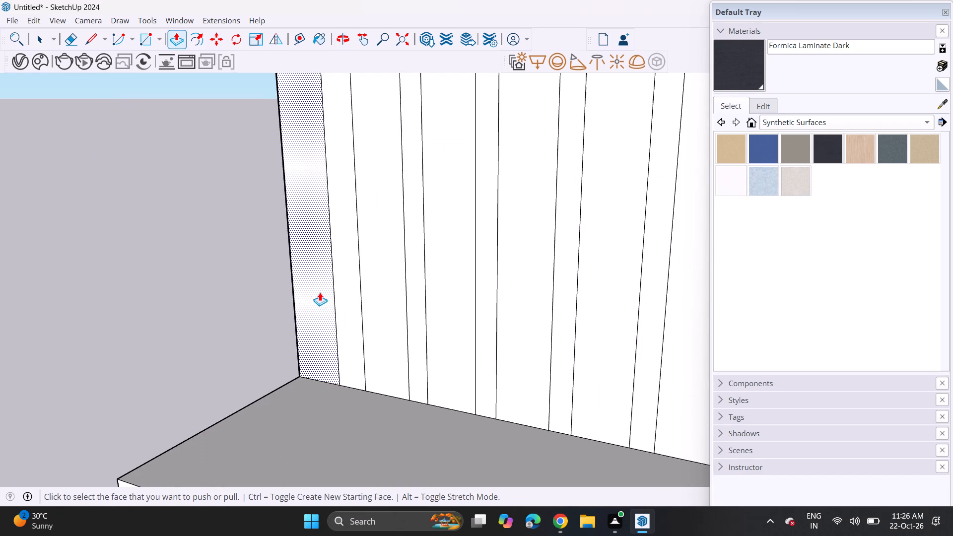
{"action": "left_click", "coordinate": [320, 296]}
{"action": "left_click", "coordinate": [313, 304]}
{"action": "double_click", "coordinate": [372, 316]}
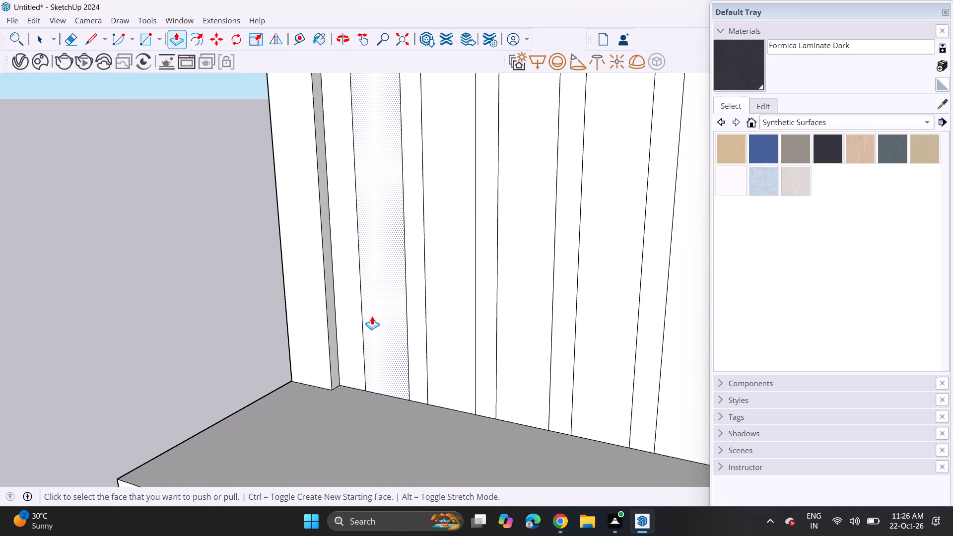
{"action": "double_click", "coordinate": [445, 343]}
{"action": "double_click", "coordinate": [515, 367]}
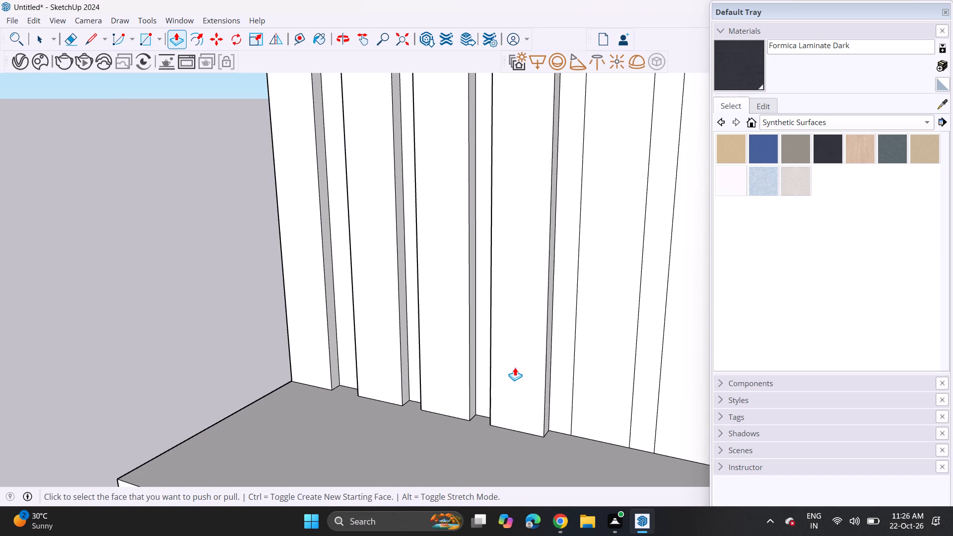
Extrude the next seven short strips of the upper wall to the same depth, aligning the last with its neighbour's face.
{"action": "scroll", "coordinate": [513, 372], "scroll_direction": "down", "scroll_amount": 4}
{"action": "middle_click_drag", "start_coordinate": [513, 372], "coordinate": [74, 308]}
{"action": "scroll", "coordinate": [507, 373], "scroll_direction": "up", "scroll_amount": 1, "text": "shift"}
{"action": "double_click", "coordinate": [128, 323]}
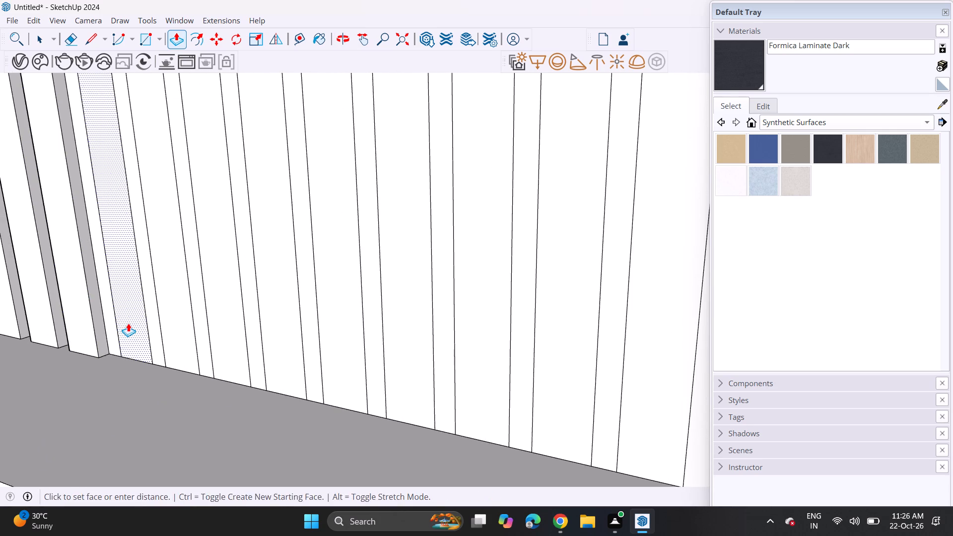
{"action": "double_click", "coordinate": [186, 336]}
{"action": "double_click", "coordinate": [236, 342]}
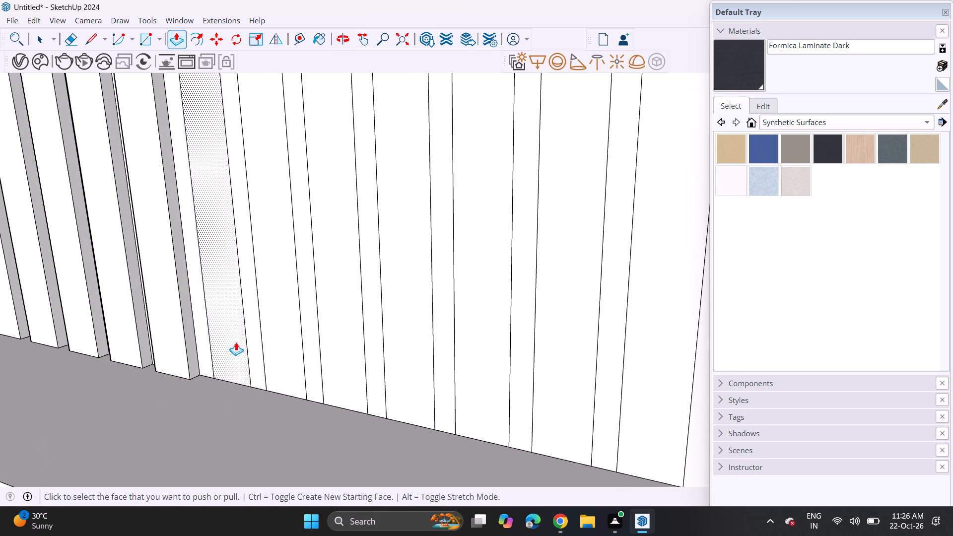
{"action": "double_click", "coordinate": [280, 342]}
{"action": "double_click", "coordinate": [333, 347]}
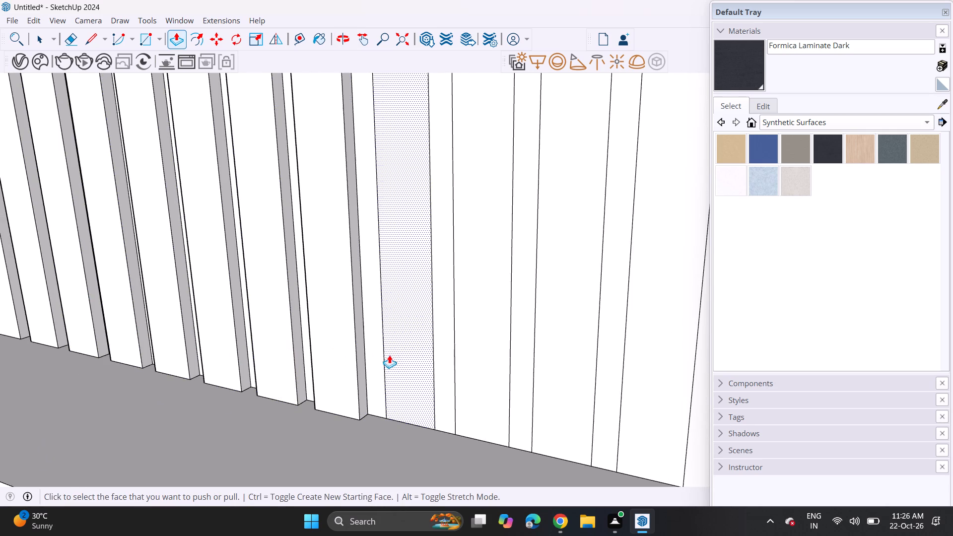
{"action": "left_click", "coordinate": [397, 354]}
{"action": "left_click", "coordinate": [397, 354]}
{"action": "triple_click", "coordinate": [462, 362]}
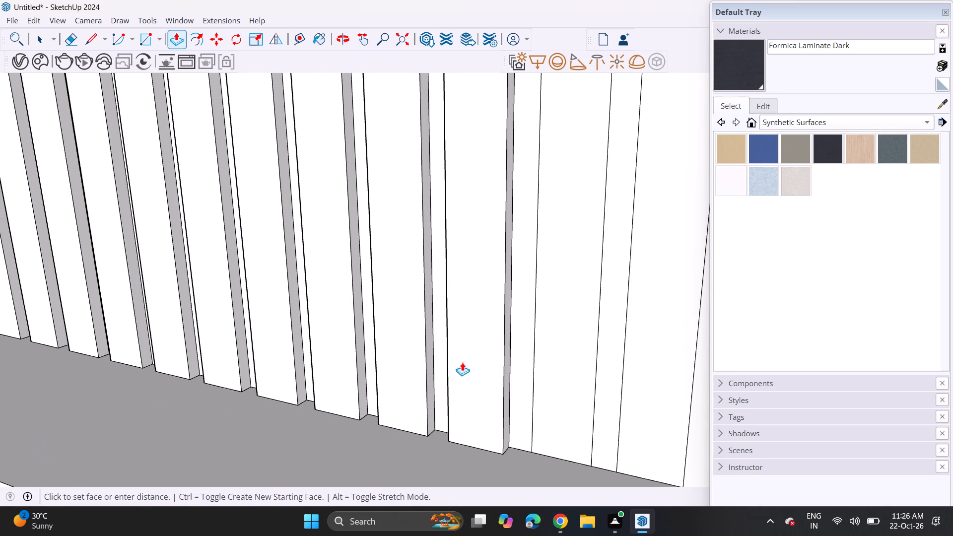
{"action": "scroll", "coordinate": [464, 364], "scroll_direction": "down", "scroll_amount": 6}
{"action": "middle_click_drag", "start_coordinate": [473, 366], "coordinate": [256, 351]}
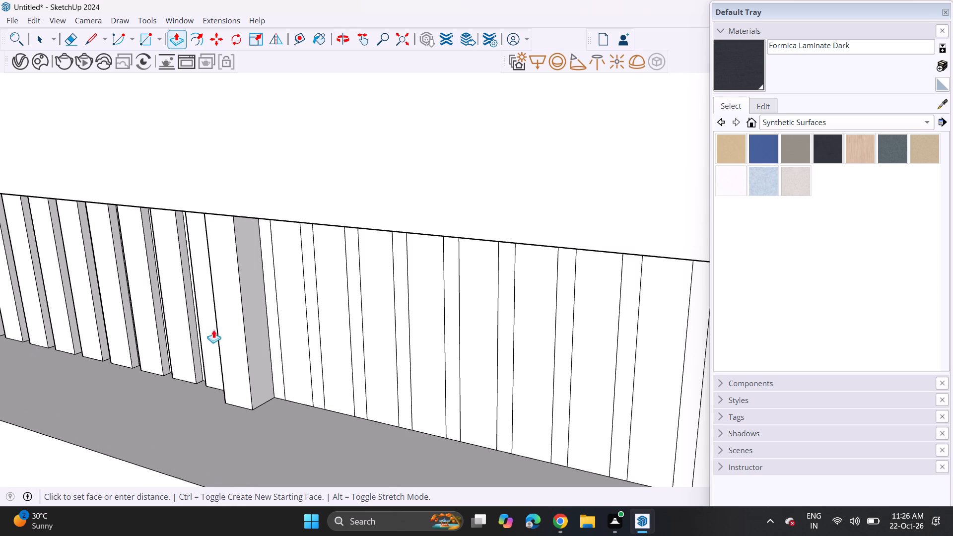
{"action": "left_click", "coordinate": [212, 242]}
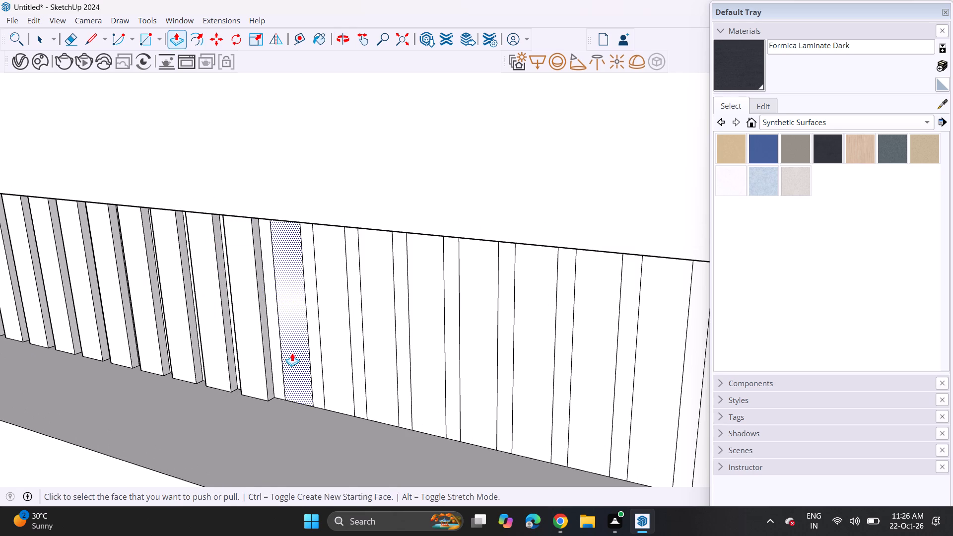
Extrude the next five short strips of the upper wall to the same depth as the strips already raised.
{"action": "double_click", "coordinate": [291, 361]}
{"action": "left_click", "coordinate": [239, 306]}
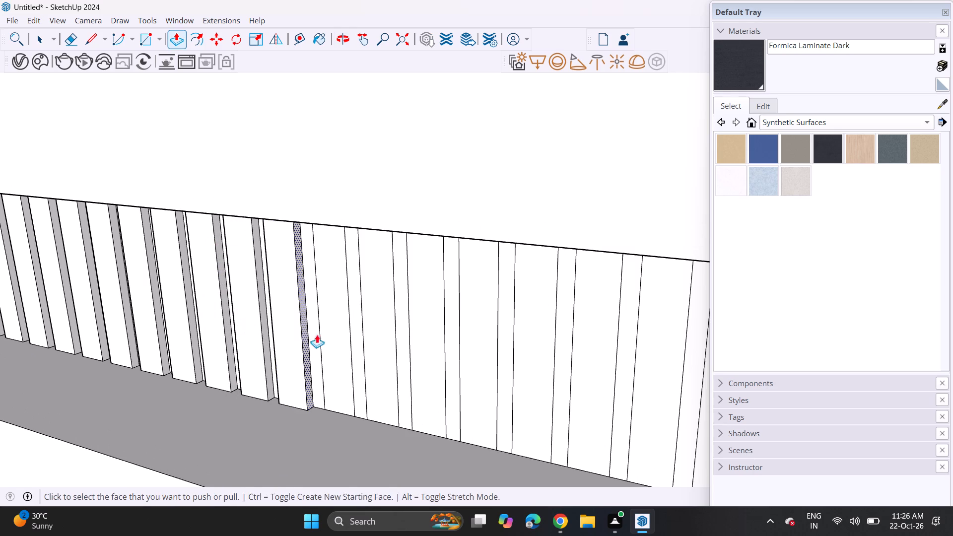
{"action": "double_click", "coordinate": [337, 354]}
{"action": "double_click", "coordinate": [373, 376]}
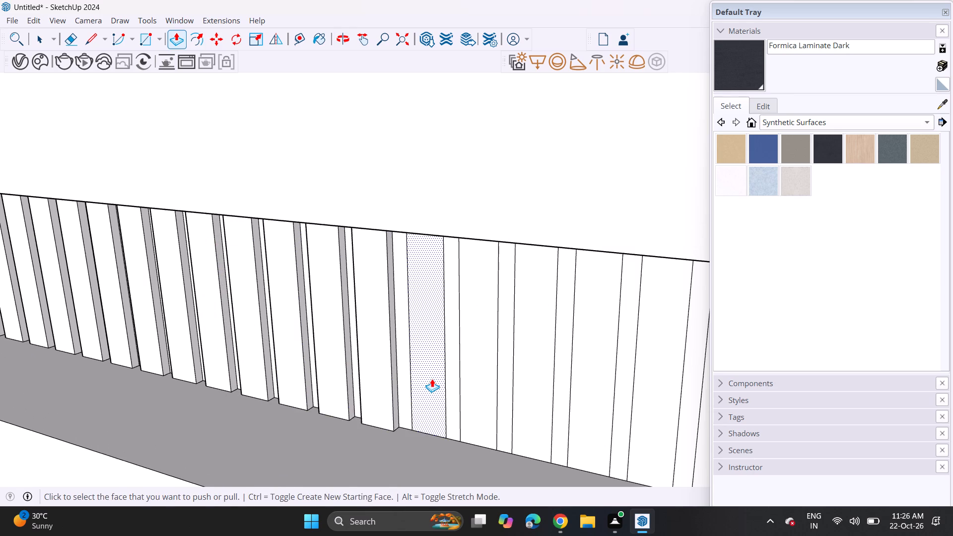
{"action": "double_click", "coordinate": [432, 379]}
{"action": "double_click", "coordinate": [465, 383]}
Raise five more short strips of the upper wall to the same depth, working towards the corner of the framed balcony box.
{"action": "scroll", "coordinate": [465, 395], "scroll_direction": "down", "scroll_amount": 4}
{"action": "middle_click_drag", "start_coordinate": [473, 399], "coordinate": [426, 382]}
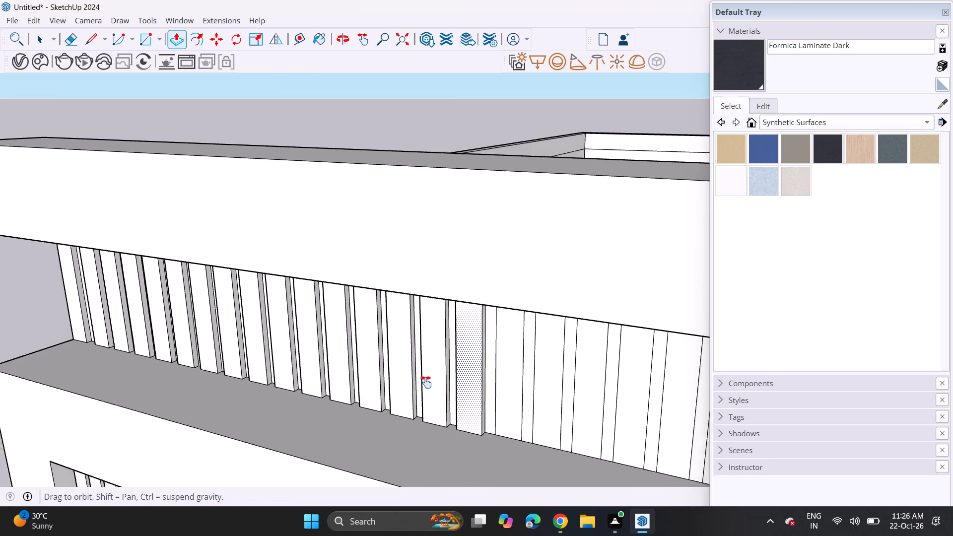
{"action": "middle_click_drag", "start_coordinate": [426, 382], "coordinate": [139, 324]}
{"action": "double_click", "coordinate": [165, 320]}
{"action": "double_click", "coordinate": [201, 321]}
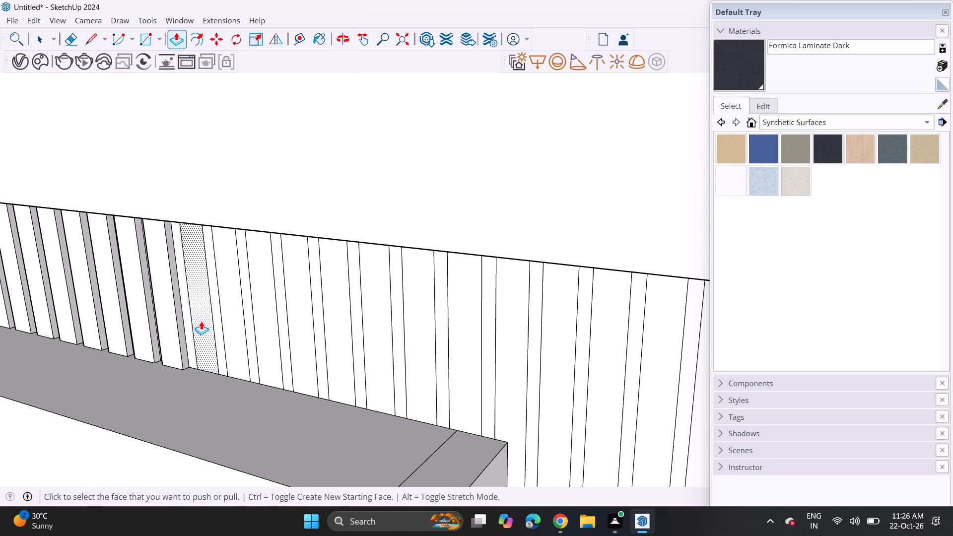
{"action": "double_click", "coordinate": [239, 330]}
{"action": "double_click", "coordinate": [265, 344]}
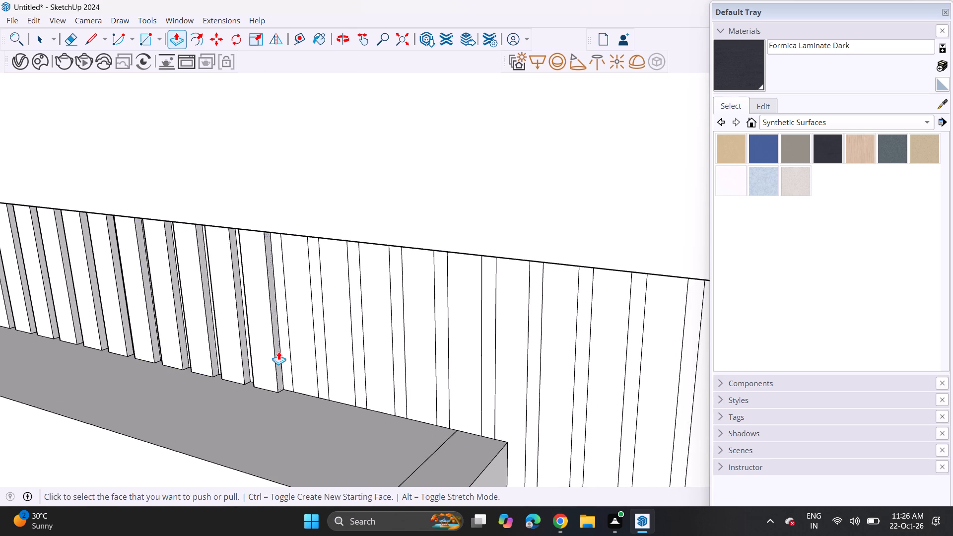
{"action": "double_click", "coordinate": [299, 350]}
Push/Pull the next five strips flush with their neighbours' faces, ending with the tall strip just past the framed balcony box's corner.
{"action": "left_click", "coordinate": [334, 347]}
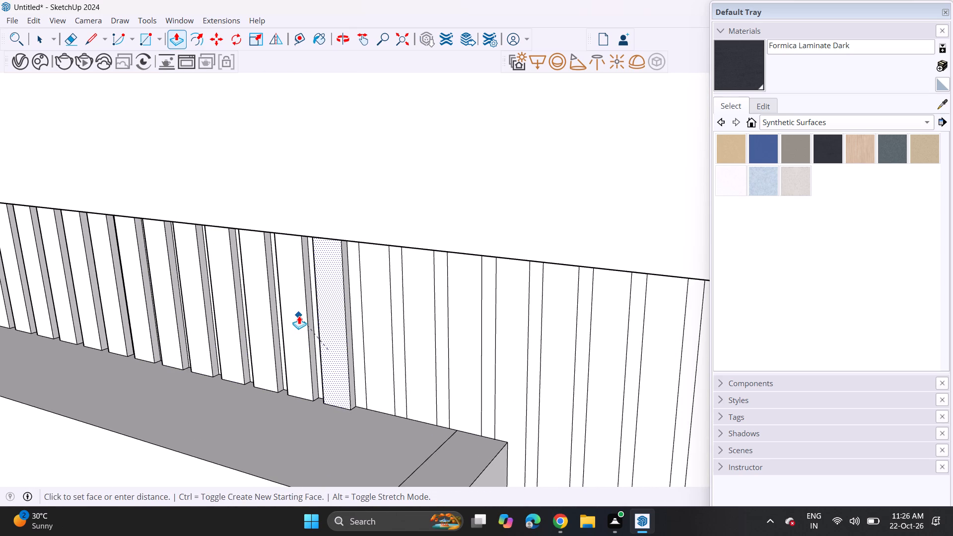
{"action": "left_click", "coordinate": [299, 316]}
{"action": "left_click", "coordinate": [374, 353]}
{"action": "left_click", "coordinate": [339, 320]}
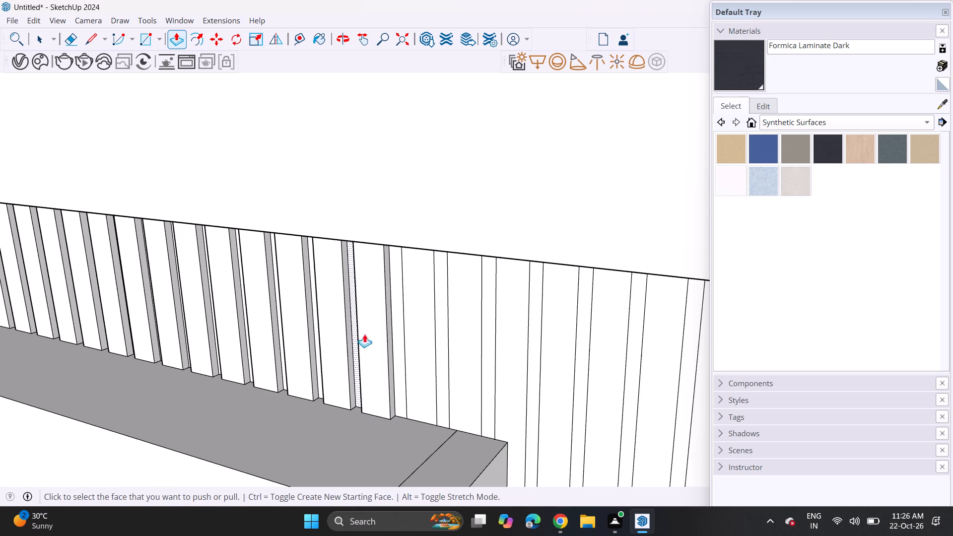
{"action": "left_click", "coordinate": [408, 351]}
{"action": "left_click", "coordinate": [375, 333]}
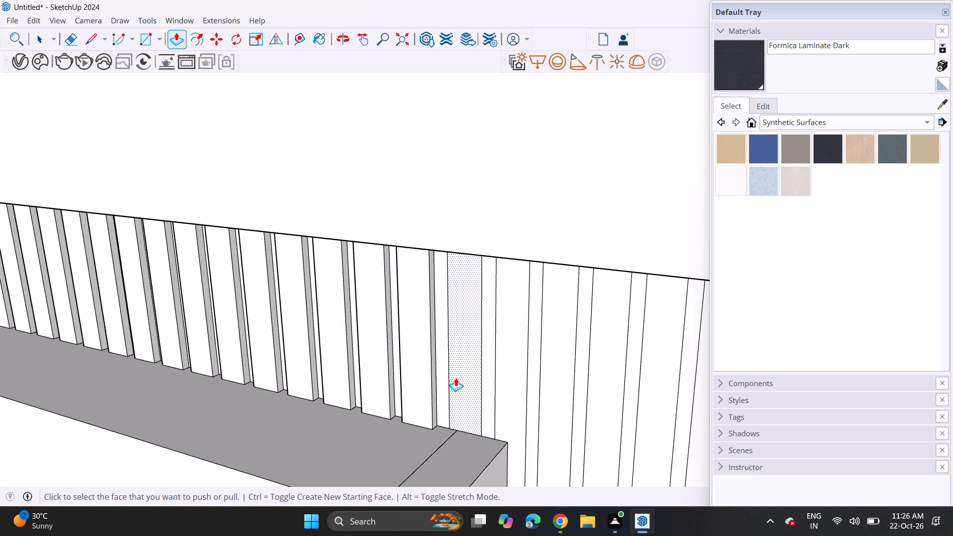
{"action": "left_click", "coordinate": [456, 378]}
{"action": "left_click", "coordinate": [423, 356]}
{"action": "left_click", "coordinate": [511, 377]}
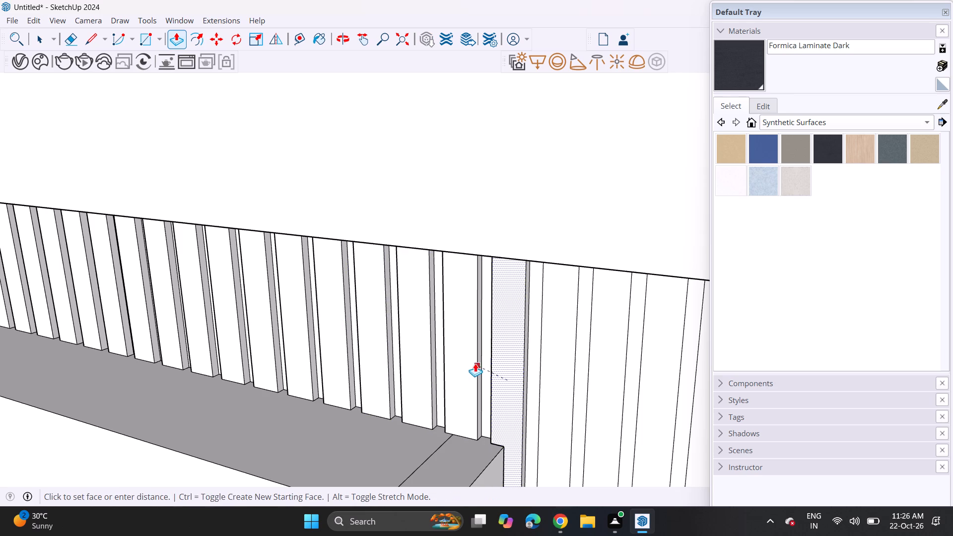
{"action": "left_click", "coordinate": [472, 356]}
Extrude the two strips beside the open balcony below the framed box to the face of the neighbouring raised strip.
{"action": "scroll", "coordinate": [479, 376], "scroll_direction": "down", "scroll_amount": 5}
{"action": "middle_click_drag", "start_coordinate": [504, 419], "coordinate": [476, 198]}
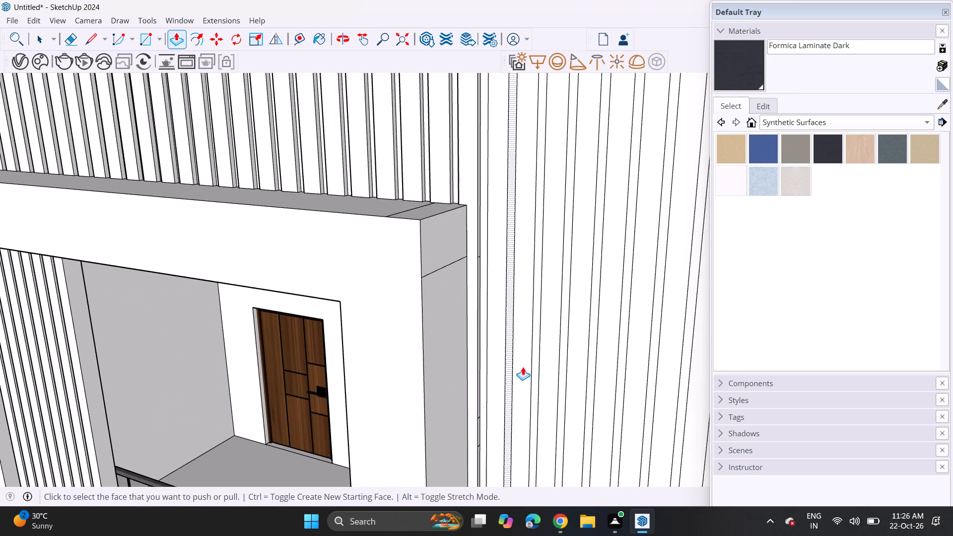
{"action": "middle_click_drag", "start_coordinate": [523, 374], "coordinate": [555, 91]}
{"action": "middle_click_drag", "start_coordinate": [536, 343], "coordinate": [543, 61], "text": "shift"}
{"action": "middle_click_drag", "start_coordinate": [512, 433], "coordinate": [499, 341], "text": "shift"}
{"action": "scroll", "coordinate": [465, 297], "scroll_direction": "up", "scroll_amount": 4}
{"action": "left_click", "coordinate": [455, 291]}
{"action": "left_click", "coordinate": [490, 319]}
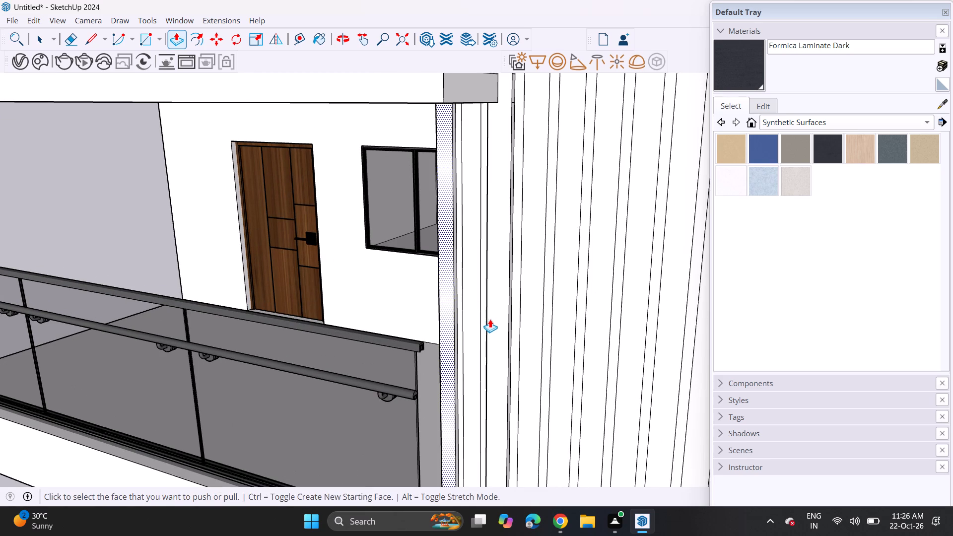
{"action": "left_click", "coordinate": [472, 310]}
{"action": "left_click", "coordinate": [499, 326]}
Extrude the next six tall strips beyond the framed box to the same depth, aligning the first and last with neighbouring faces.
{"action": "scroll", "coordinate": [492, 309], "scroll_direction": "down", "scroll_amount": 5}
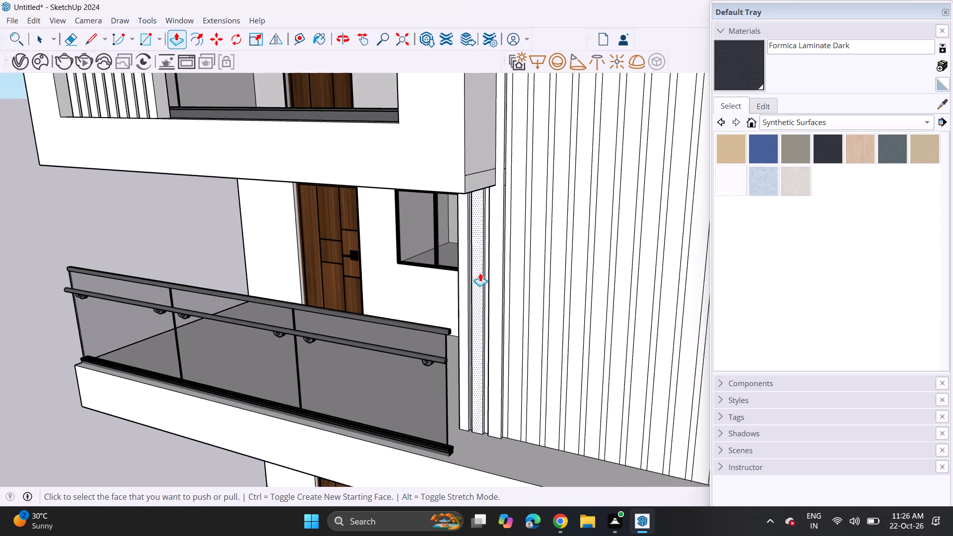
{"action": "middle_click_drag", "start_coordinate": [483, 236], "coordinate": [389, 535], "text": "shift"}
{"action": "middle_click_drag", "start_coordinate": [403, 181], "coordinate": [400, 535], "text": "shift"}
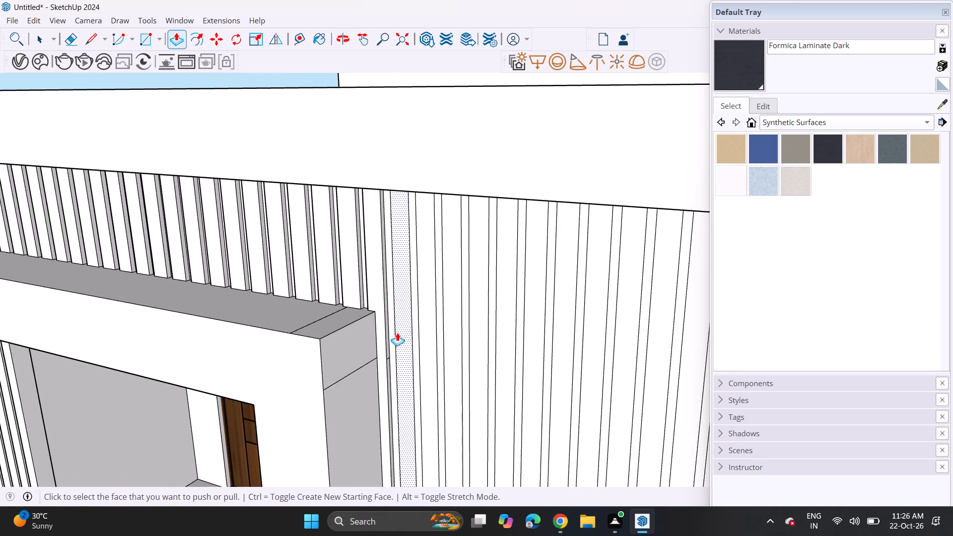
{"action": "scroll", "coordinate": [408, 292], "scroll_direction": "up", "scroll_amount": 2}
{"action": "left_click", "coordinate": [407, 289]}
{"action": "left_click", "coordinate": [370, 185]}
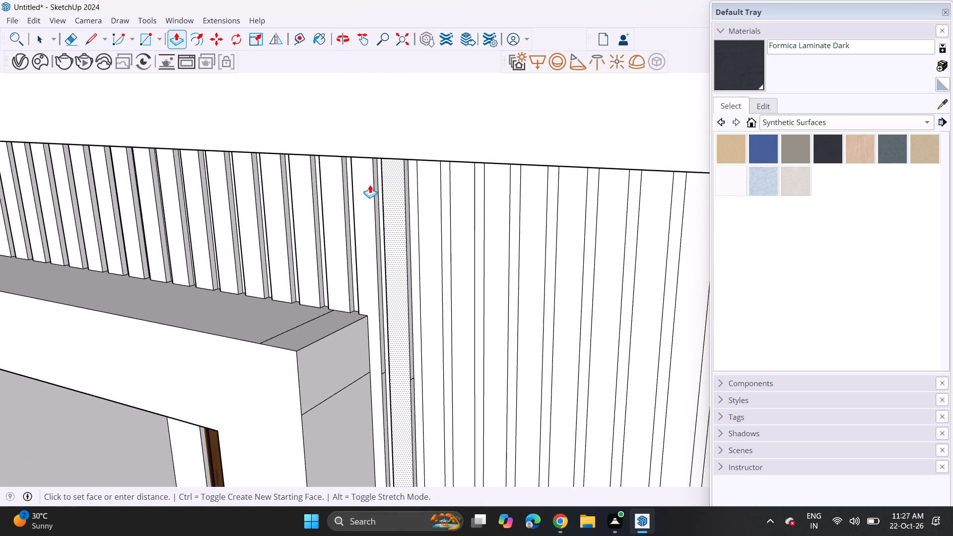
{"action": "double_click", "coordinate": [427, 245]}
{"action": "double_click", "coordinate": [466, 273]}
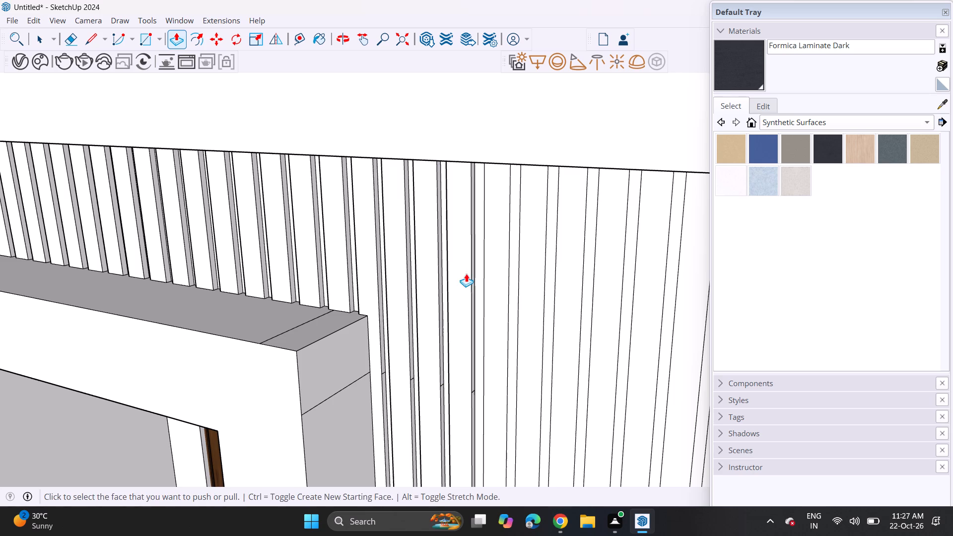
{"action": "double_click", "coordinate": [493, 291]}
{"action": "double_click", "coordinate": [529, 315]}
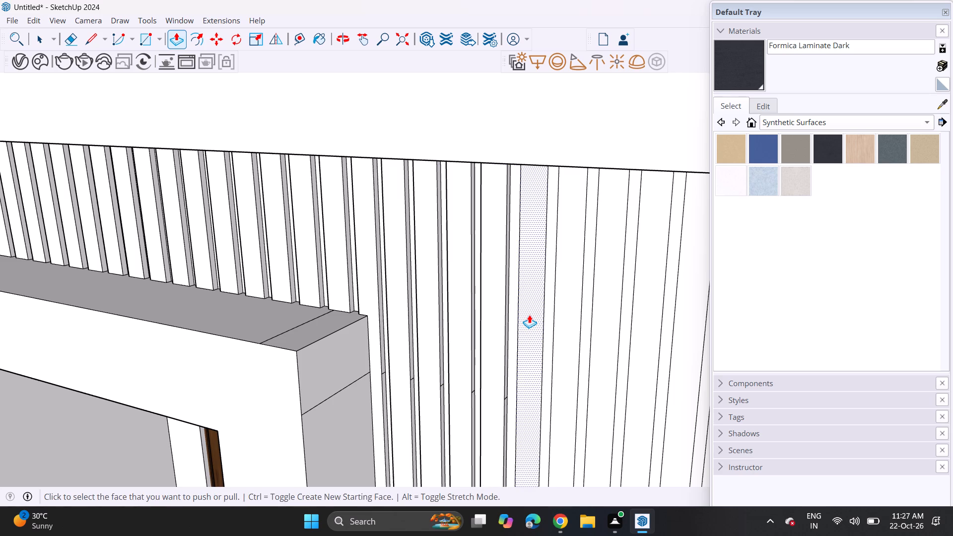
{"action": "triple_click", "coordinate": [562, 329]}
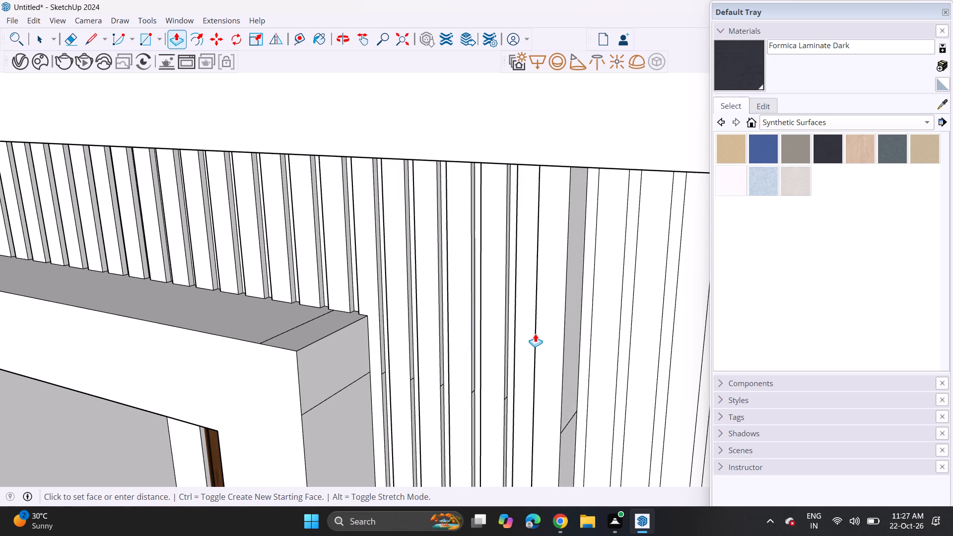
{"action": "middle_click_drag", "start_coordinate": [556, 321], "coordinate": [749, 319]}
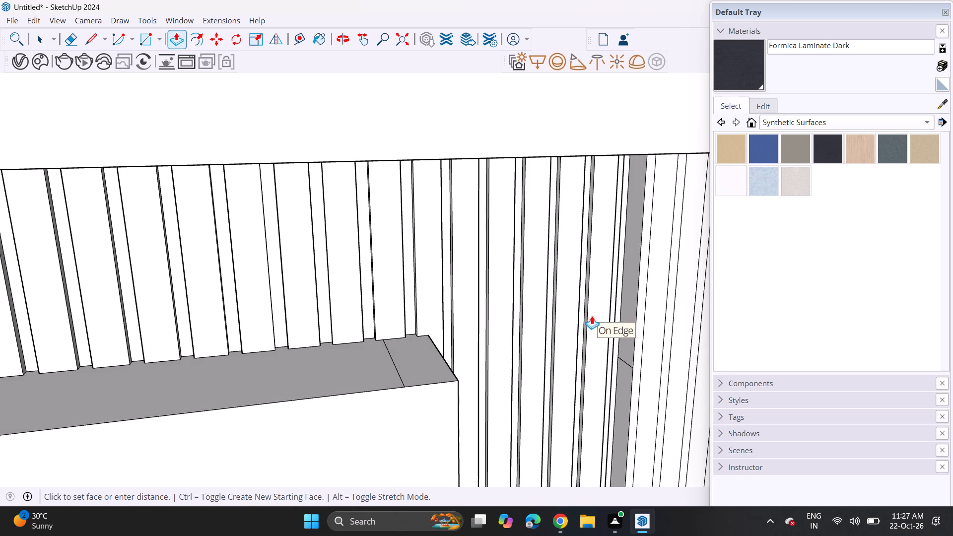
{"action": "left_click", "coordinate": [591, 303]}
Extrude the next eight tall strips of the recessed wall, aligning the first with its neighbour's face and repeating that depth.
{"action": "middle_click_drag", "start_coordinate": [707, 317], "coordinate": [555, 303]}
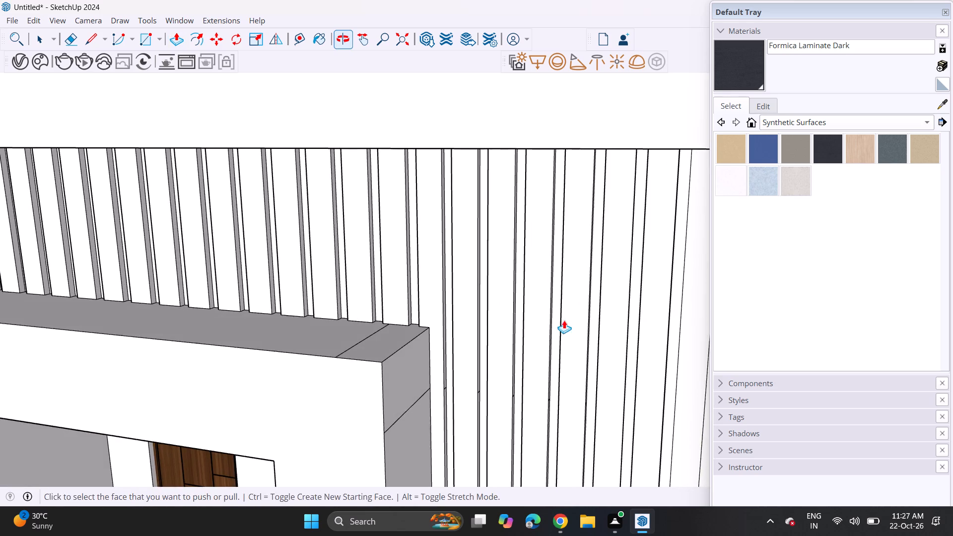
{"action": "middle_click_drag", "start_coordinate": [572, 337], "coordinate": [149, 256]}
{"action": "double_click", "coordinate": [251, 338]}
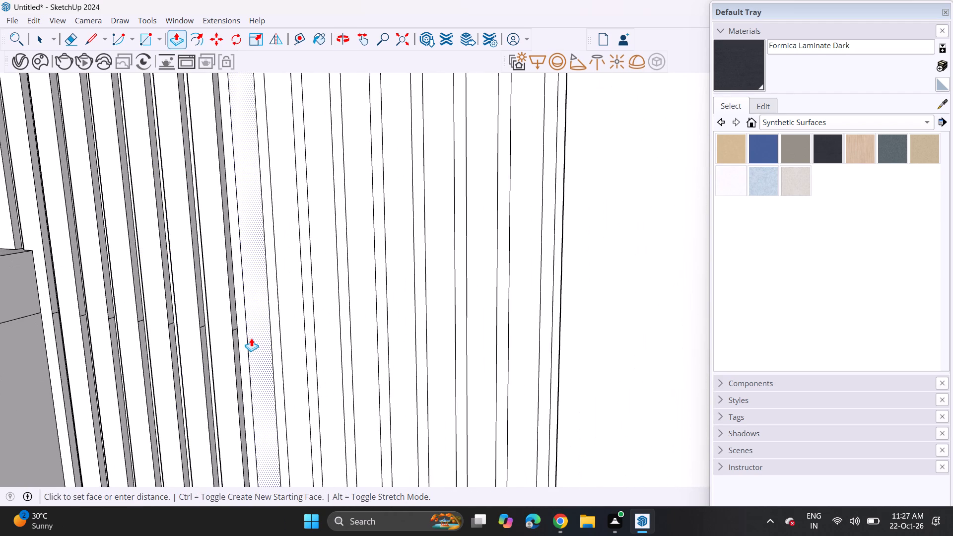
{"action": "left_click", "coordinate": [224, 288]}
{"action": "double_click", "coordinate": [290, 321]}
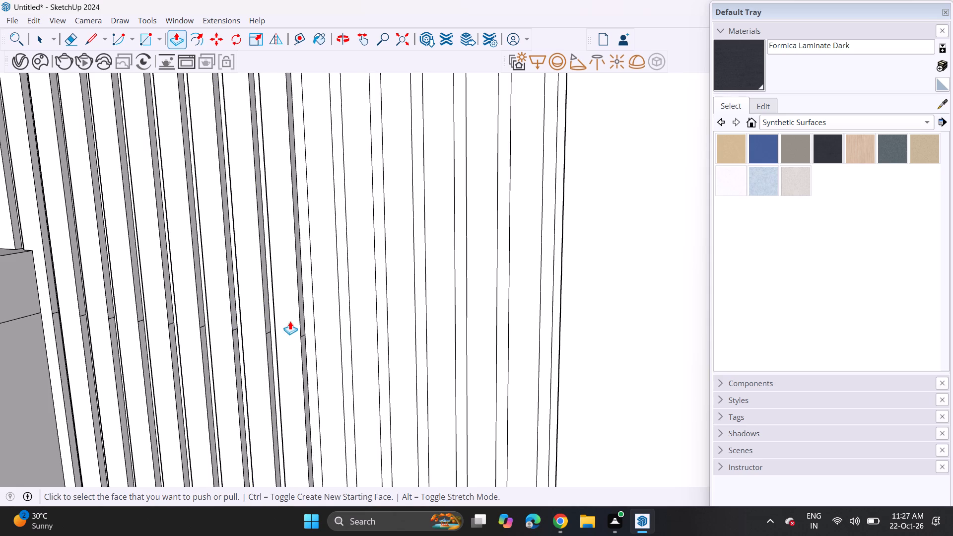
{"action": "double_click", "coordinate": [328, 341]}
{"action": "double_click", "coordinate": [357, 343]}
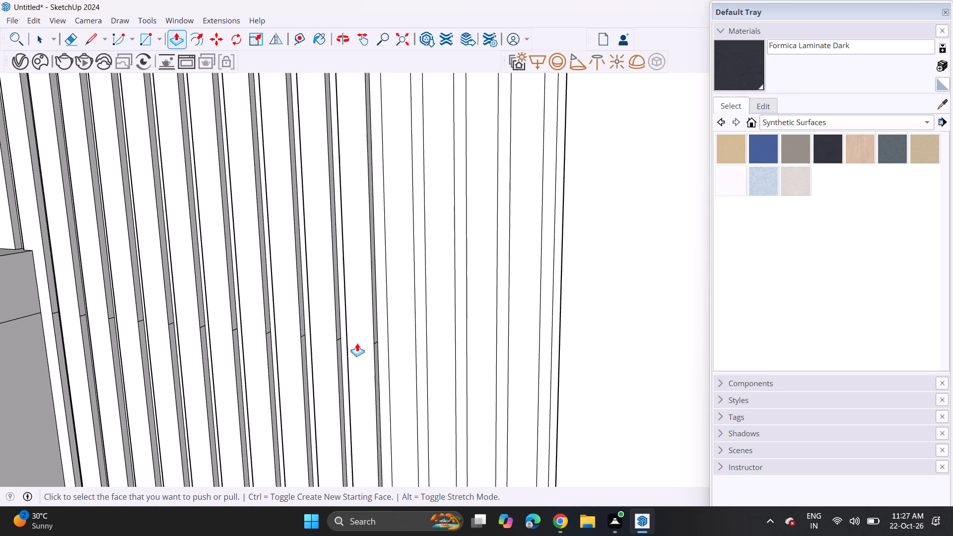
{"action": "double_click", "coordinate": [401, 351]}
{"action": "double_click", "coordinate": [438, 350]}
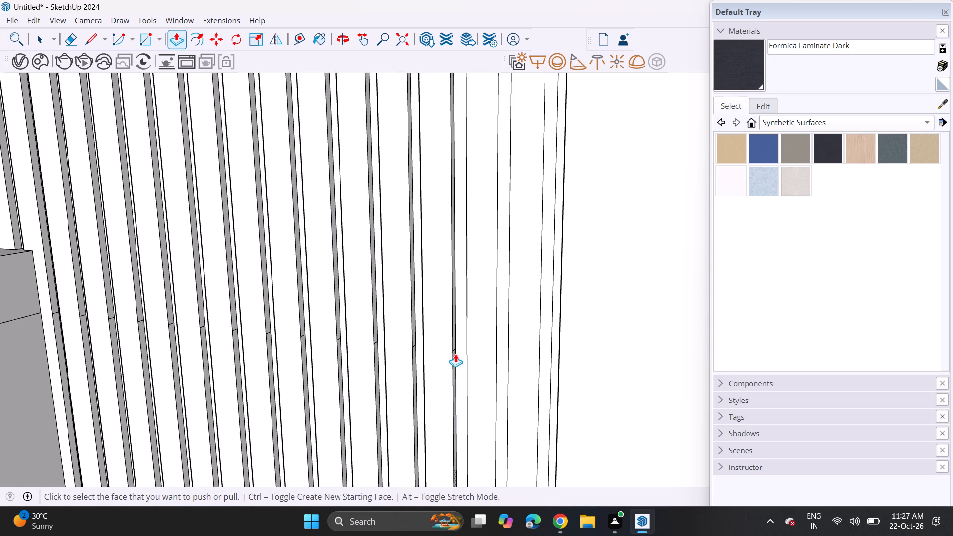
{"action": "double_click", "coordinate": [469, 352]}
{"action": "double_click", "coordinate": [518, 361]}
Extrude the last narrow strip against the inner side of the large surrounding frame to the same depth.
{"action": "middle_click_drag", "start_coordinate": [568, 358], "coordinate": [619, 368]}
{"action": "scroll", "coordinate": [568, 358], "scroll_direction": "up", "scroll_amount": 1}
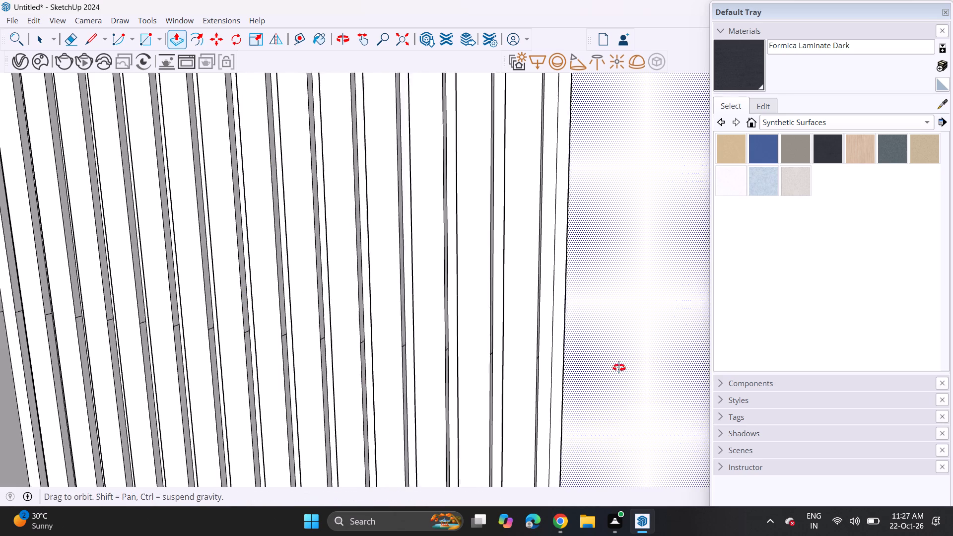
{"action": "middle_click_drag", "start_coordinate": [619, 368], "coordinate": [669, 377]}
{"action": "double_click", "coordinate": [616, 362]}
Review the completed strip cladding and the whole front elevation of the building.
{"action": "scroll", "coordinate": [616, 362], "scroll_direction": "down", "scroll_amount": 11}
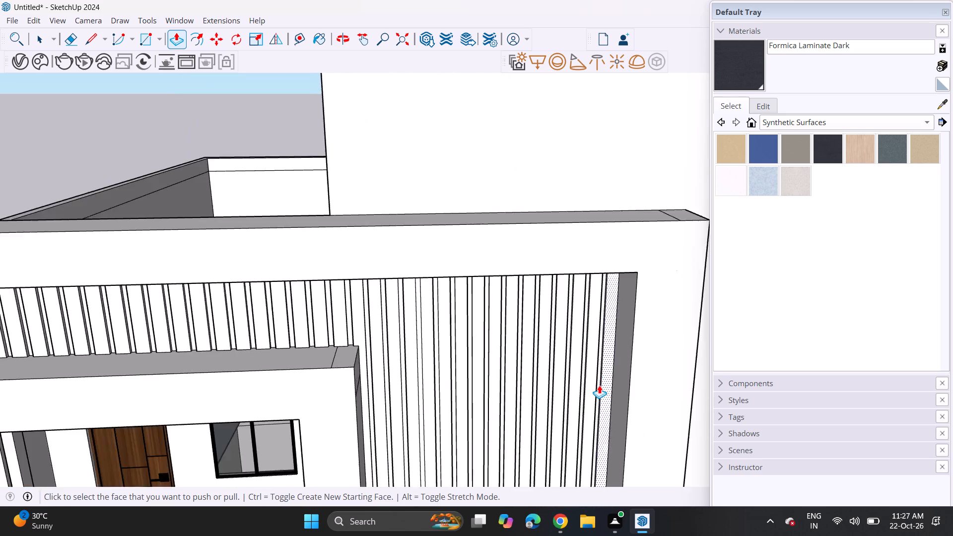
{"action": "scroll", "coordinate": [599, 385], "scroll_direction": "down", "scroll_amount": 10}
{"action": "middle_click_drag", "start_coordinate": [596, 466], "coordinate": [587, 353], "text": "shift"}
{"action": "middle_click_drag", "start_coordinate": [600, 356], "coordinate": [581, 263]}
{"action": "scroll", "coordinate": [581, 263], "scroll_direction": "up", "scroll_amount": 1}
{"action": "scroll", "coordinate": [536, 273], "scroll_direction": "down", "scroll_amount": 4}
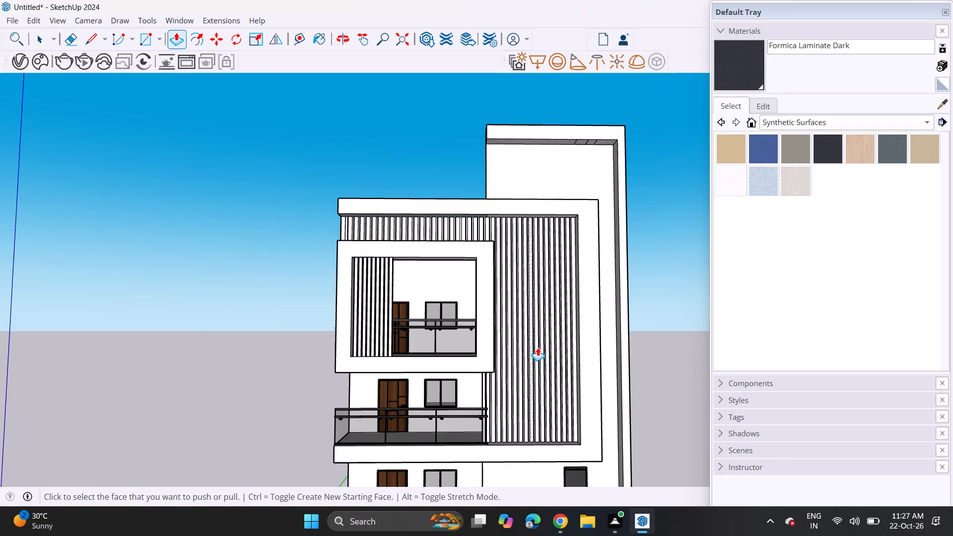
{"action": "middle_click_drag", "start_coordinate": [535, 343], "coordinate": [498, 247]}
{"action": "scroll", "coordinate": [487, 244], "scroll_direction": "down", "scroll_amount": 5}
{"action": "middle_click_drag", "start_coordinate": [484, 263], "coordinate": [471, 244]}
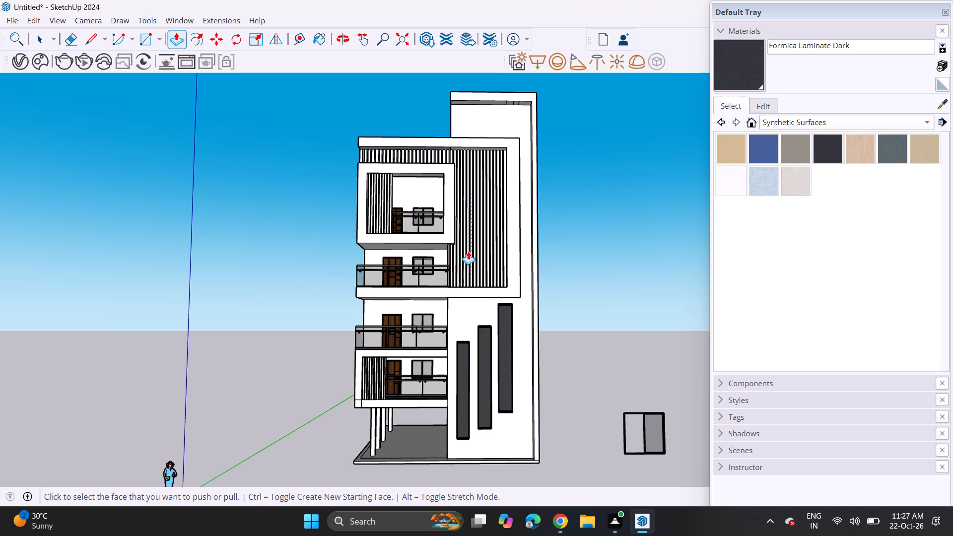
{"action": "key", "text": "space"}
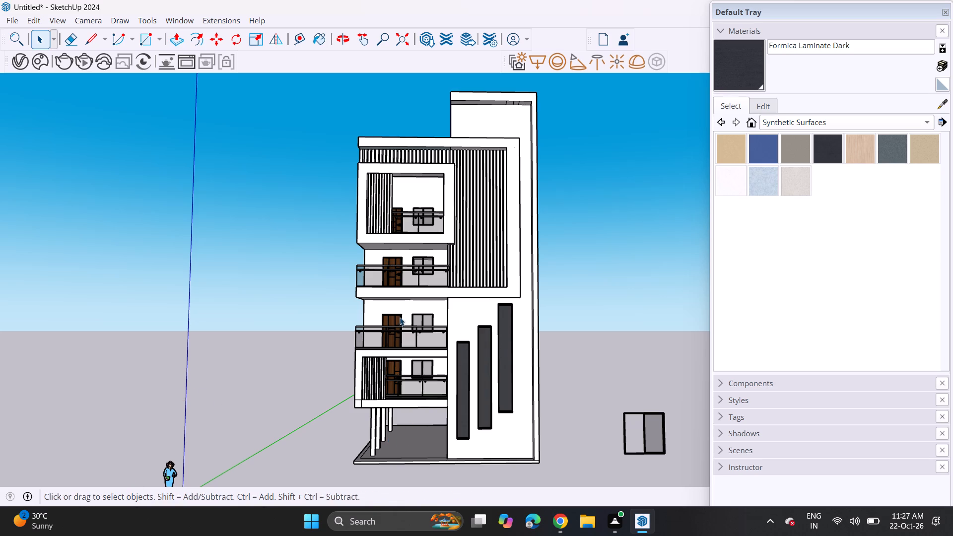
Examine the building's side wall, balconies, ground-floor columns and front elevation, then the lowest framed balcony up close.
{"action": "middle_click_drag", "start_coordinate": [381, 240], "coordinate": [648, 377]}
{"action": "scroll", "coordinate": [456, 346], "scroll_direction": "up", "scroll_amount": 4}
{"action": "scroll", "coordinate": [404, 291], "scroll_direction": "up", "scroll_amount": 4}
{"action": "scroll", "coordinate": [450, 343], "scroll_direction": "down", "scroll_amount": 7}
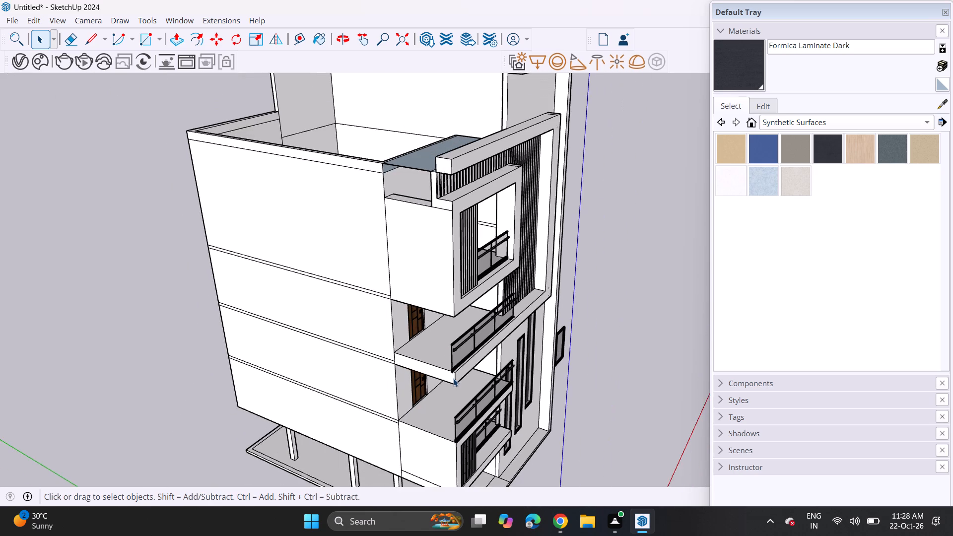
{"action": "middle_click_drag", "start_coordinate": [454, 413], "coordinate": [425, 278]}
{"action": "scroll", "coordinate": [430, 301], "scroll_direction": "up", "scroll_amount": 1, "text": "shift"}
{"action": "middle_click_drag", "start_coordinate": [454, 330], "coordinate": [437, 244]}
{"action": "scroll", "coordinate": [437, 246], "scroll_direction": "up", "scroll_amount": 1}
{"action": "middle_click_drag", "start_coordinate": [436, 244], "coordinate": [473, 353]}
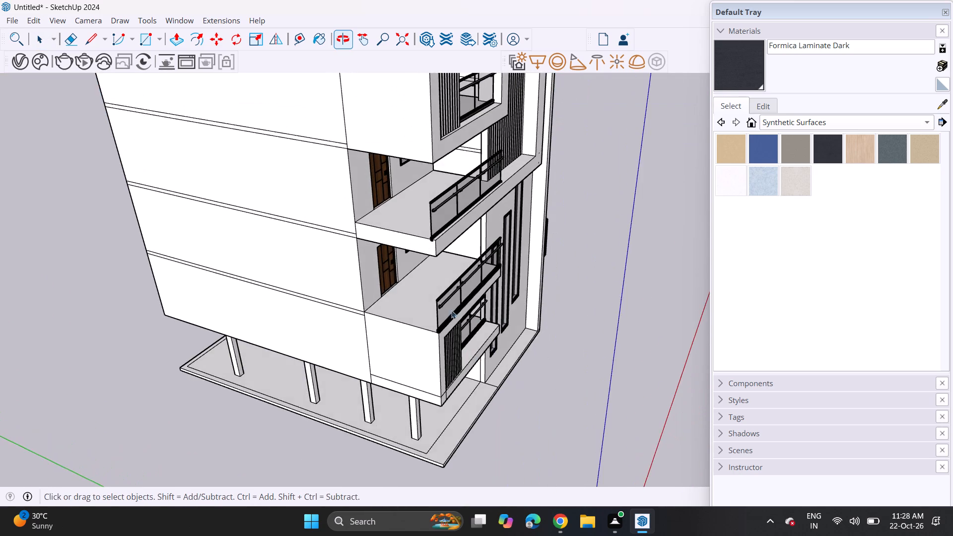
{"action": "scroll", "coordinate": [432, 275], "scroll_direction": "up", "scroll_amount": 4}
{"action": "scroll", "coordinate": [436, 298], "scroll_direction": "down", "scroll_amount": 8}
{"action": "middle_click_drag", "start_coordinate": [473, 312], "coordinate": [437, 269]}
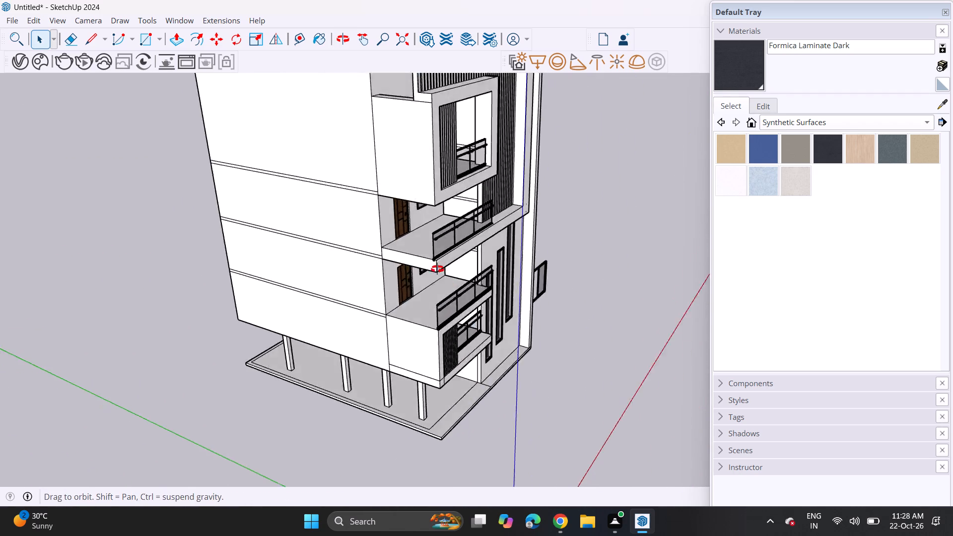
{"action": "middle_click_drag", "start_coordinate": [437, 269], "coordinate": [254, 159]}
{"action": "middle_click_drag", "start_coordinate": [500, 289], "coordinate": [427, 294]}
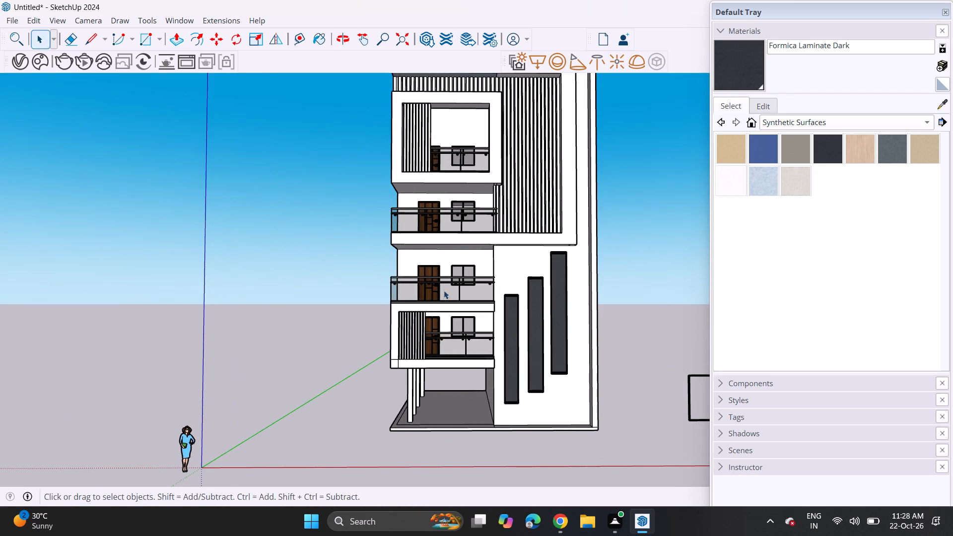
{"action": "middle_click_drag", "start_coordinate": [499, 281], "coordinate": [451, 336]}
{"action": "scroll", "coordinate": [449, 337], "scroll_direction": "down", "scroll_amount": 2}
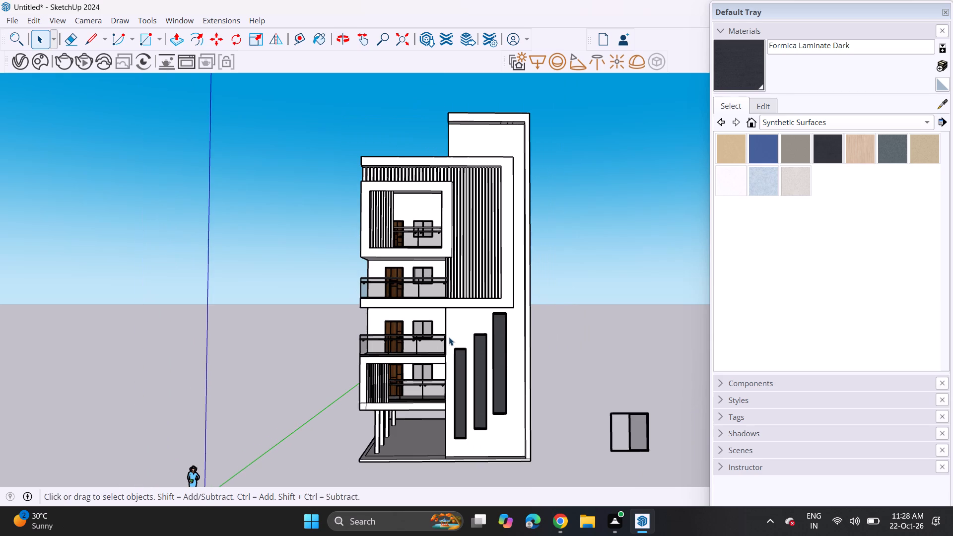
{"action": "middle_click_drag", "start_coordinate": [448, 338], "coordinate": [446, 322]}
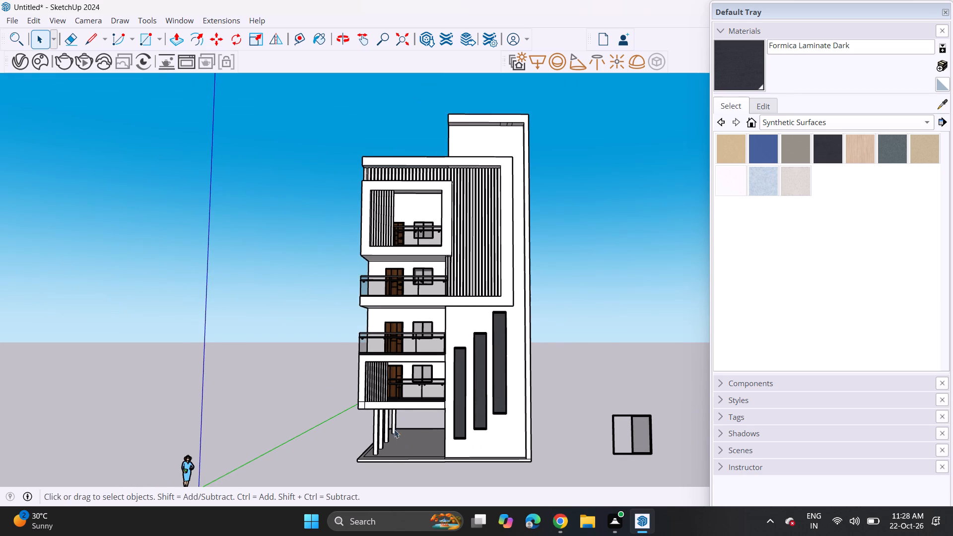
{"action": "scroll", "coordinate": [369, 402], "scroll_direction": "up", "scroll_amount": 13}
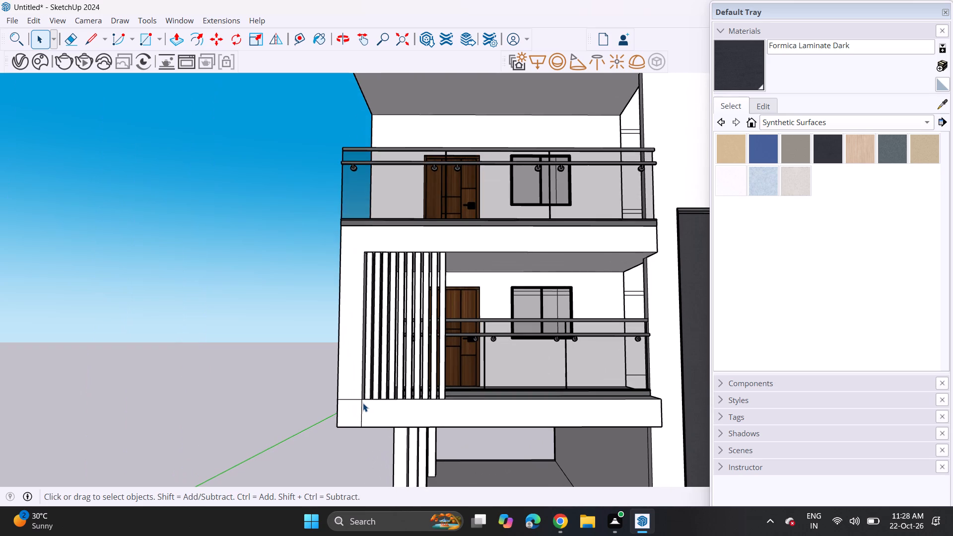
Delete the three stray edge lines on the underside of the tower's projecting roof band.
{"action": "scroll", "coordinate": [363, 403], "scroll_direction": "down", "scroll_amount": 8}
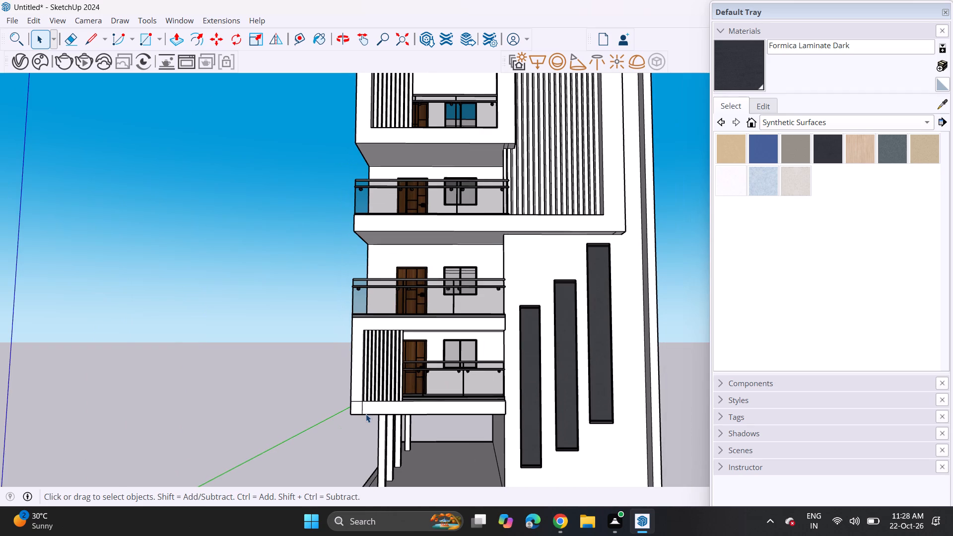
{"action": "scroll", "coordinate": [366, 414], "scroll_direction": "down", "scroll_amount": 3}
{"action": "middle_click_drag", "start_coordinate": [397, 428], "coordinate": [412, 419], "text": "shift"}
{"action": "scroll", "coordinate": [413, 419], "scroll_direction": "down", "scroll_amount": 3}
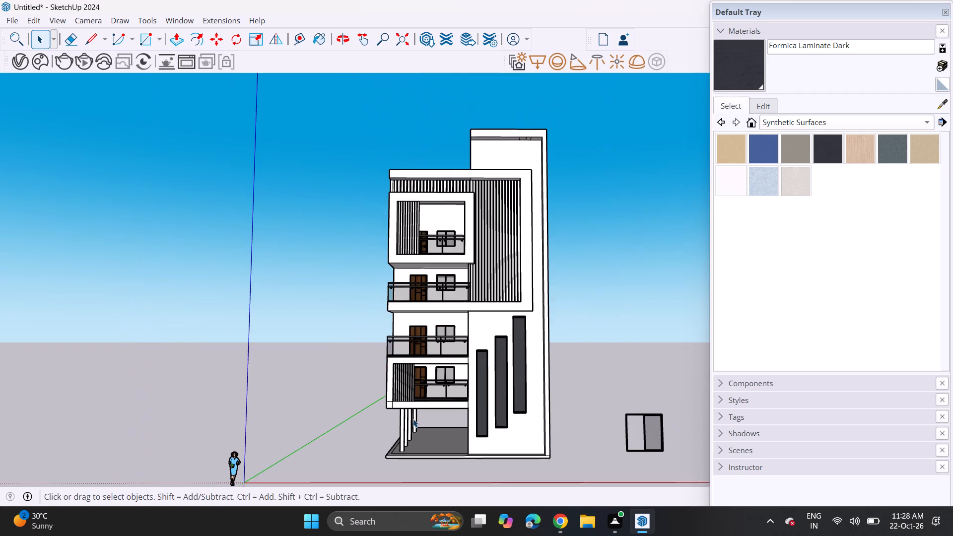
{"action": "middle_click", "coordinate": [413, 419], "text": "shift"}
{"action": "scroll", "coordinate": [678, 134], "scroll_direction": "up", "scroll_amount": 2}
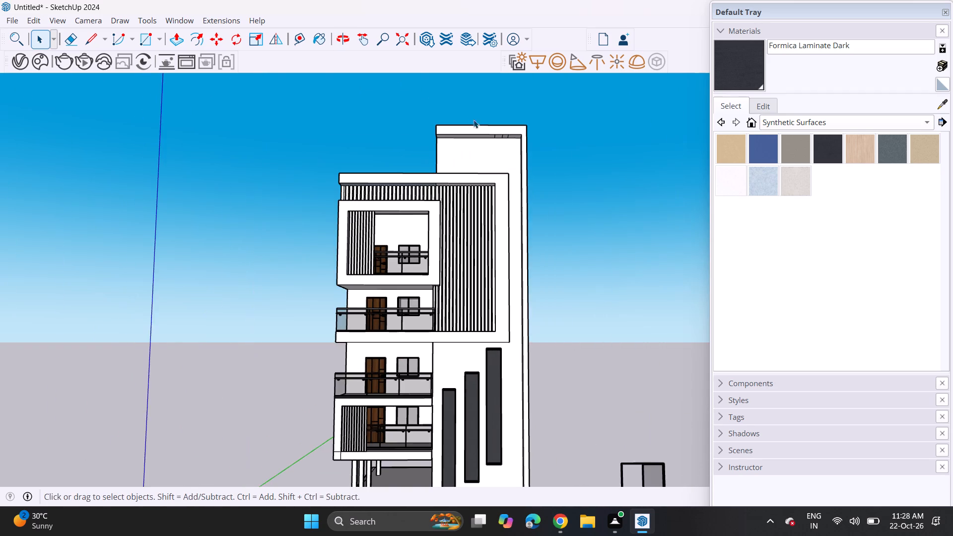
{"action": "scroll", "coordinate": [471, 117], "scroll_direction": "up", "scroll_amount": 5}
{"action": "scroll", "coordinate": [542, 147], "scroll_direction": "up", "scroll_amount": 15}
{"action": "left_click", "coordinate": [510, 153]}
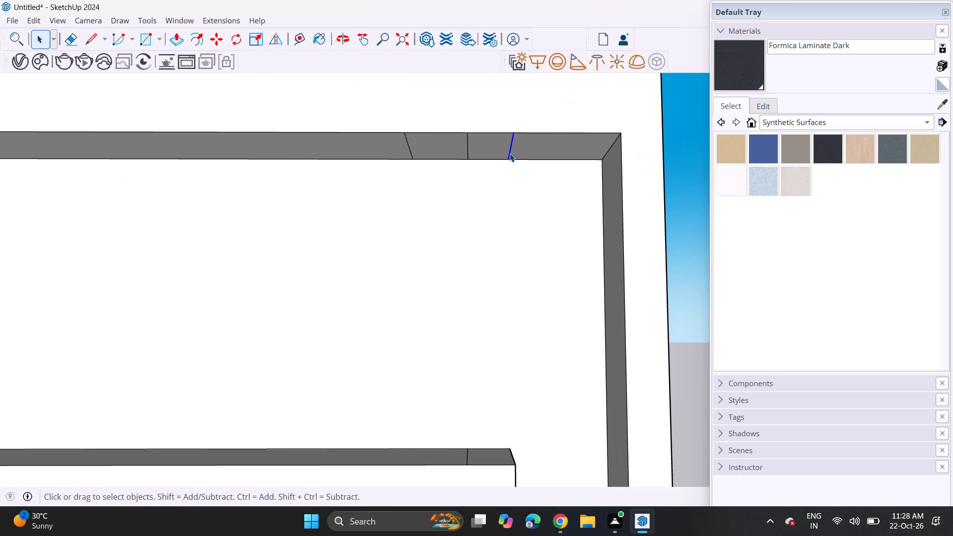
{"action": "key", "text": "Delete"}
{"action": "left_click", "coordinate": [468, 144]}
{"action": "key", "text": "Delete"}
{"action": "left_click", "coordinate": [410, 150]}
{"action": "key", "text": "Delete"}
Remove the spare window standing on the ground beside the building.
{"action": "scroll", "coordinate": [410, 150], "scroll_direction": "down", "scroll_amount": 17}
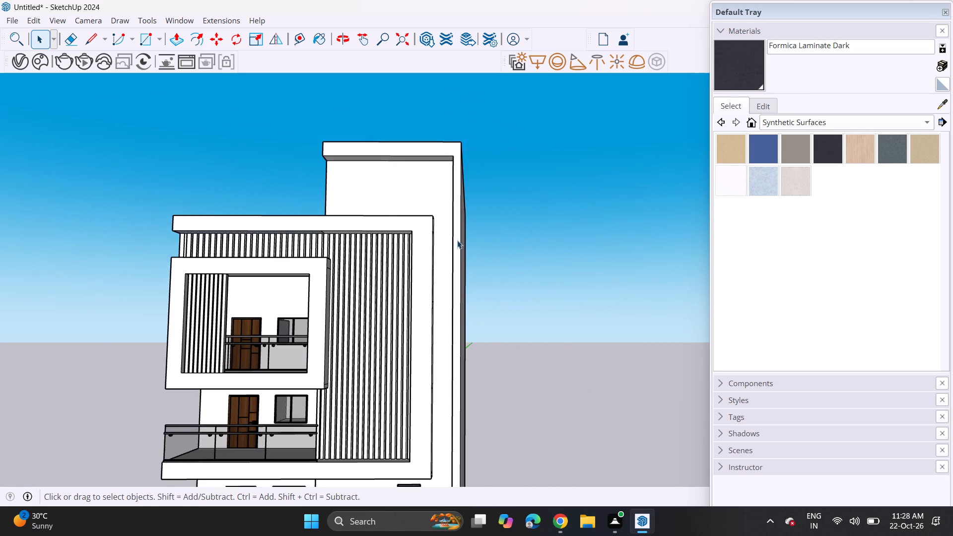
{"action": "middle_click_drag", "start_coordinate": [457, 244], "coordinate": [550, 158]}
{"action": "scroll", "coordinate": [550, 158], "scroll_direction": "down", "scroll_amount": 5}
{"action": "middle_click_drag", "start_coordinate": [540, 222], "coordinate": [535, 207]}
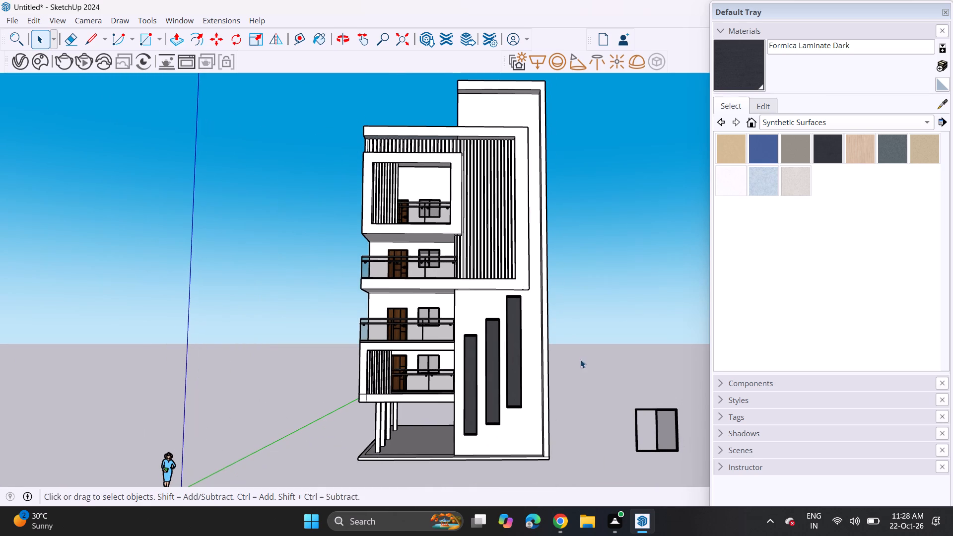
{"action": "left_click_drag", "start_coordinate": [581, 359], "coordinate": [715, 478]}
{"action": "right_click", "coordinate": [659, 438]}
{"action": "left_click", "coordinate": [708, 207]}
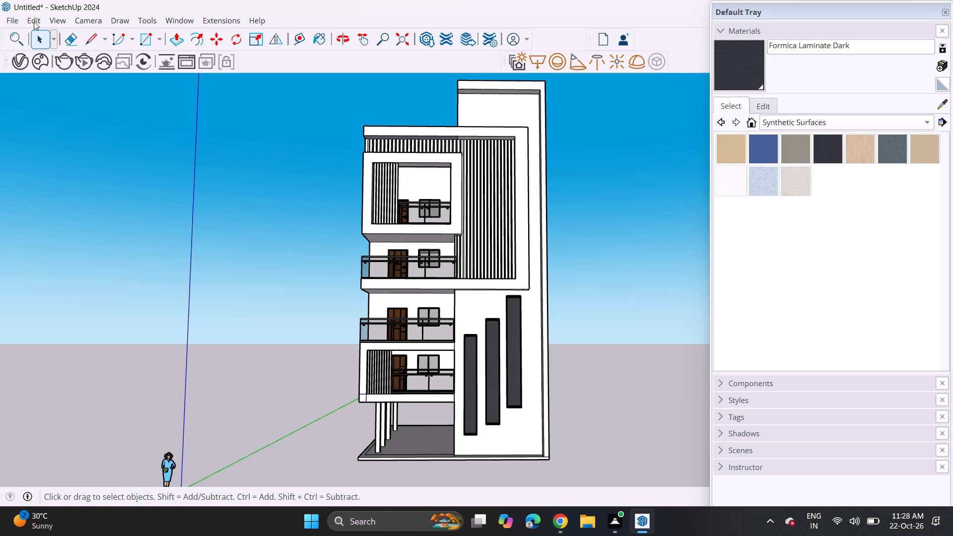
Extrude the inner side face of the first ground-floor column slightly, repeating the same distance on the other three columns.
{"action": "left_click", "coordinate": [172, 45]}
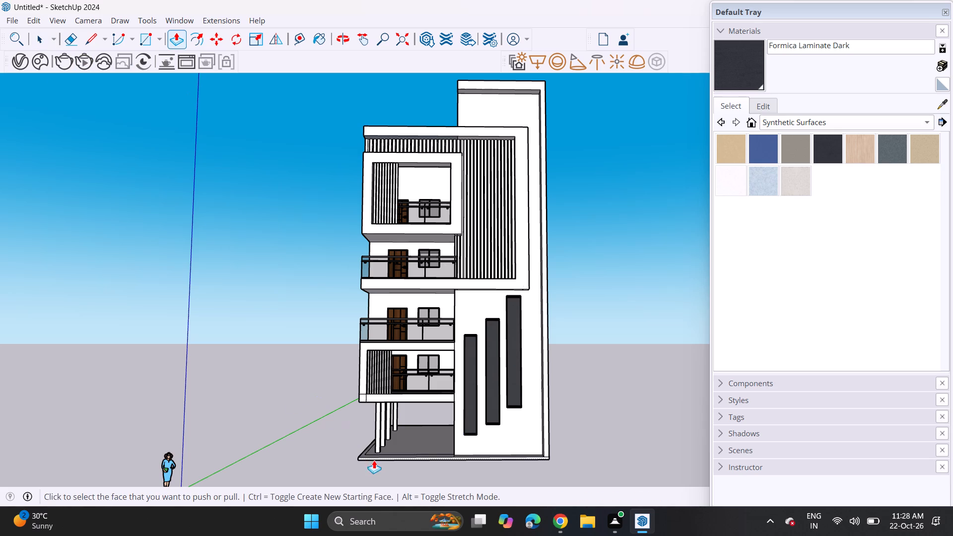
{"action": "scroll", "coordinate": [379, 458], "scroll_direction": "up", "scroll_amount": 3}
{"action": "scroll", "coordinate": [405, 408], "scroll_direction": "up", "scroll_amount": 6}
{"action": "middle_click_drag", "start_coordinate": [400, 404], "coordinate": [335, 412]}
{"action": "scroll", "coordinate": [335, 412], "scroll_direction": "up", "scroll_amount": 5}
{"action": "left_click", "coordinate": [323, 418]}
{"action": "left_click", "coordinate": [331, 429]}
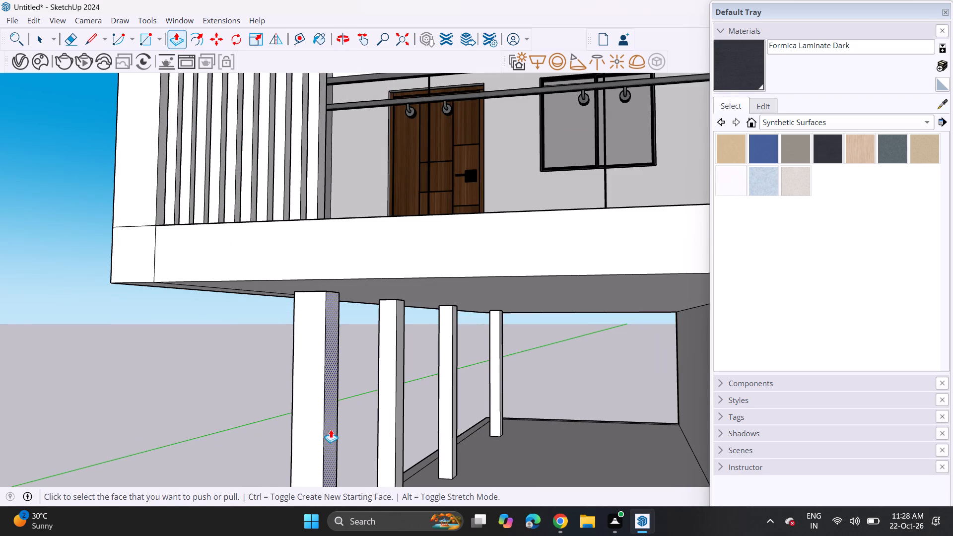
{"action": "double_click", "coordinate": [400, 410]}
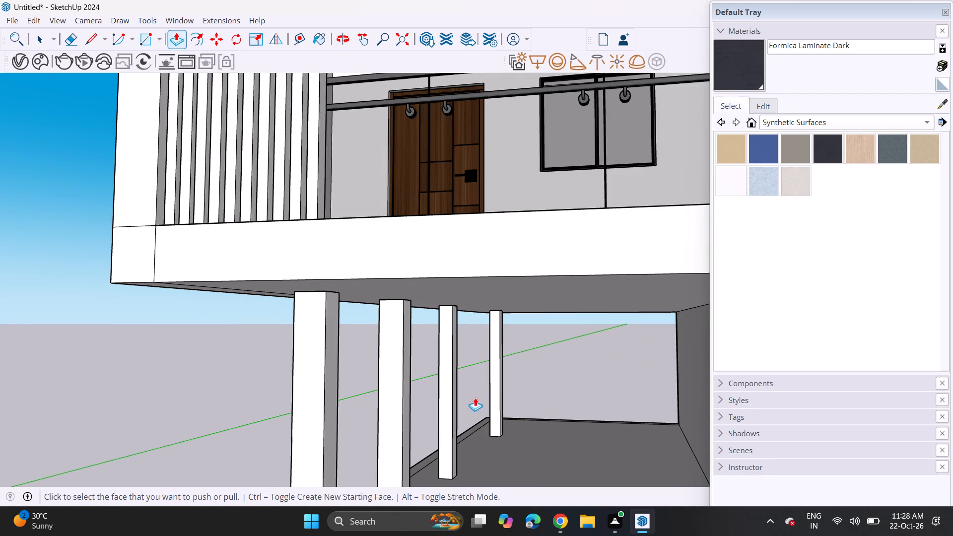
{"action": "double_click", "coordinate": [453, 417]}
{"action": "double_click", "coordinate": [502, 394]}
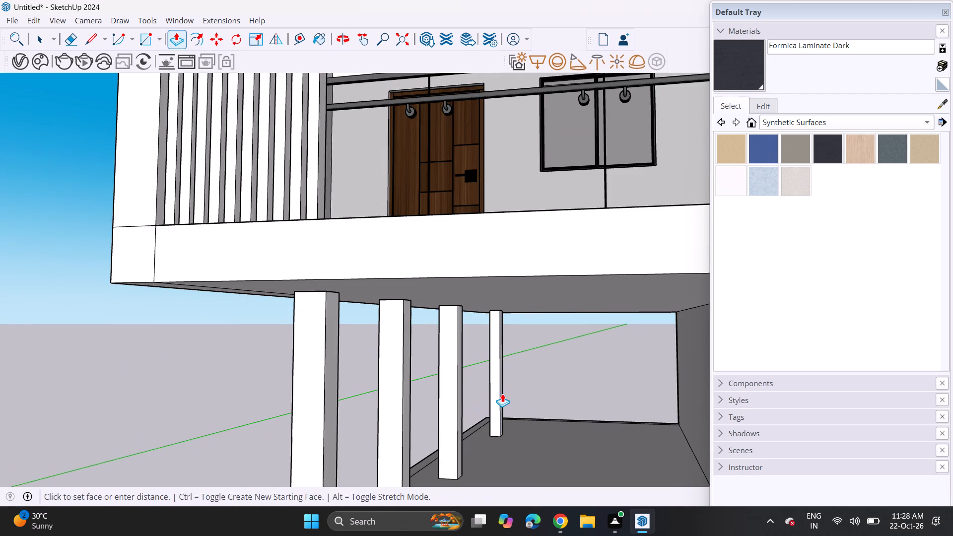
Close off the rear border strip of the ground slab with a short corner line and extrude it up to the floor above.
{"action": "scroll", "coordinate": [498, 395], "scroll_direction": "down", "scroll_amount": 10}
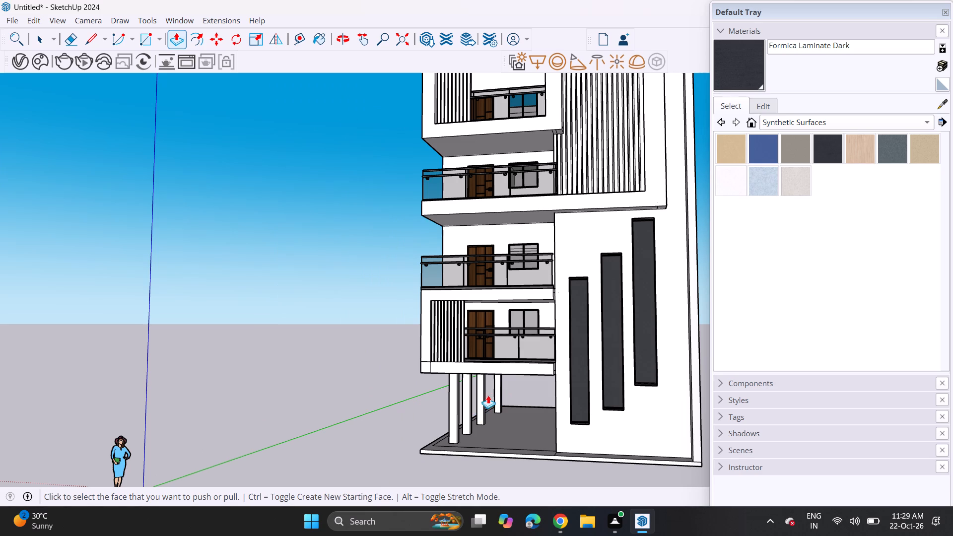
{"action": "middle_click_drag", "start_coordinate": [488, 395], "coordinate": [886, 420]}
{"action": "middle_click_drag", "start_coordinate": [0, 363], "coordinate": [191, 393]}
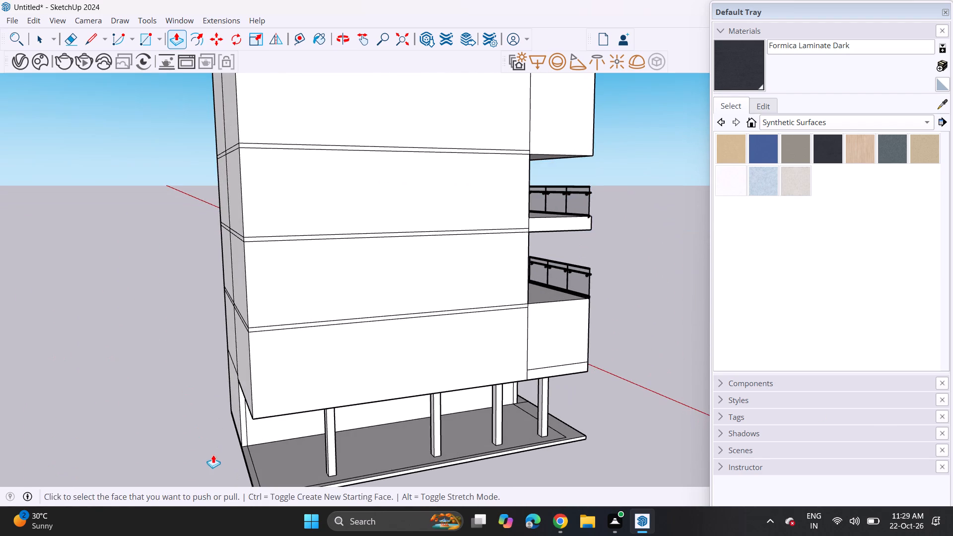
{"action": "middle_click_drag", "start_coordinate": [214, 454], "coordinate": [247, 345]}
{"action": "middle_click_drag", "start_coordinate": [248, 344], "coordinate": [261, 401]}
{"action": "scroll", "coordinate": [257, 378], "scroll_direction": "up", "scroll_amount": 1}
{"action": "scroll", "coordinate": [297, 373], "scroll_direction": "up", "scroll_amount": 3}
{"action": "middle_click_drag", "start_coordinate": [297, 372], "coordinate": [286, 426]}
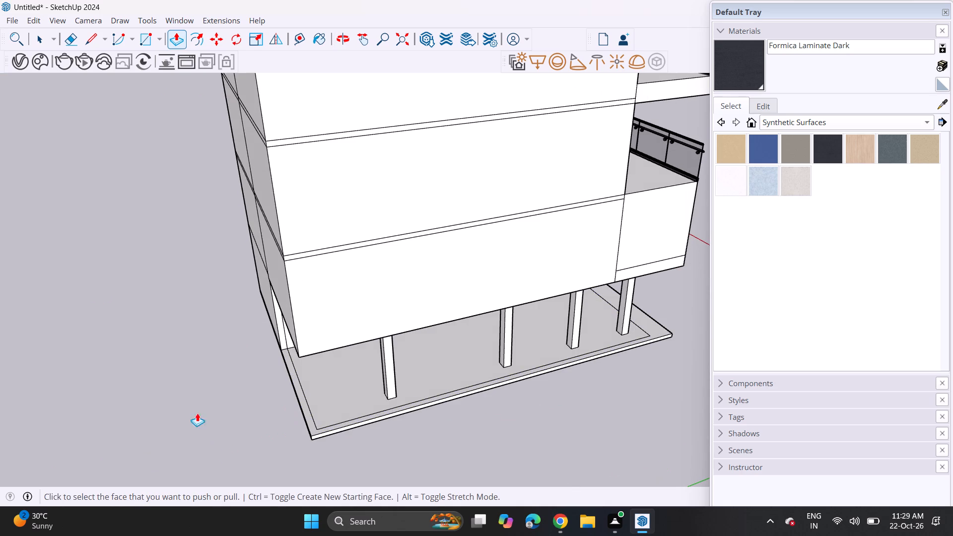
{"action": "left_click", "coordinate": [86, 34]}
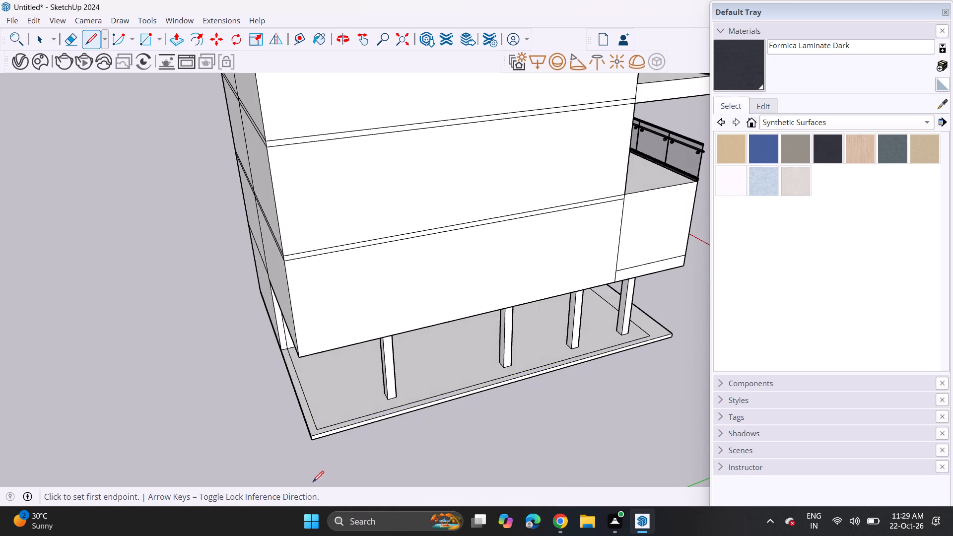
{"action": "scroll", "coordinate": [336, 432], "scroll_direction": "up", "scroll_amount": 8}
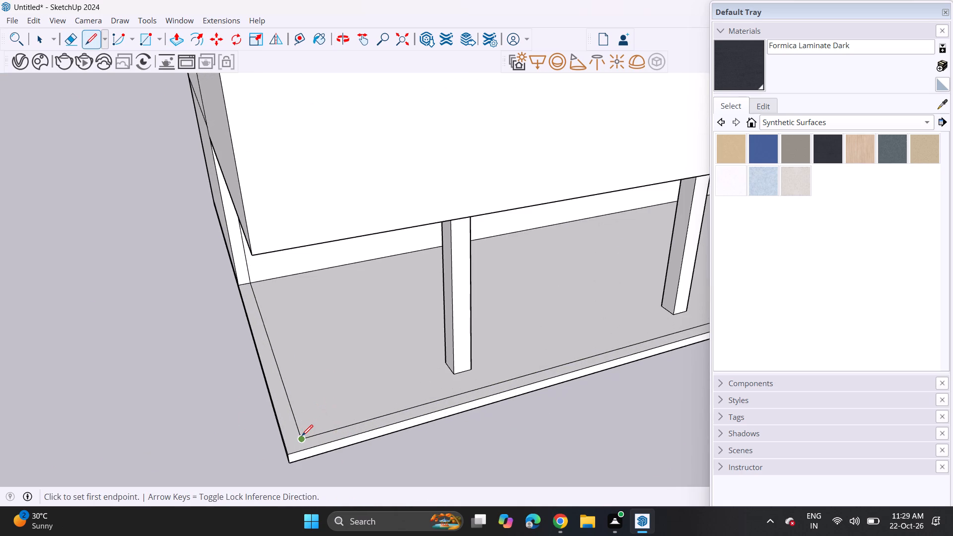
{"action": "left_click", "coordinate": [302, 436]}
{"action": "left_click", "coordinate": [308, 448]}
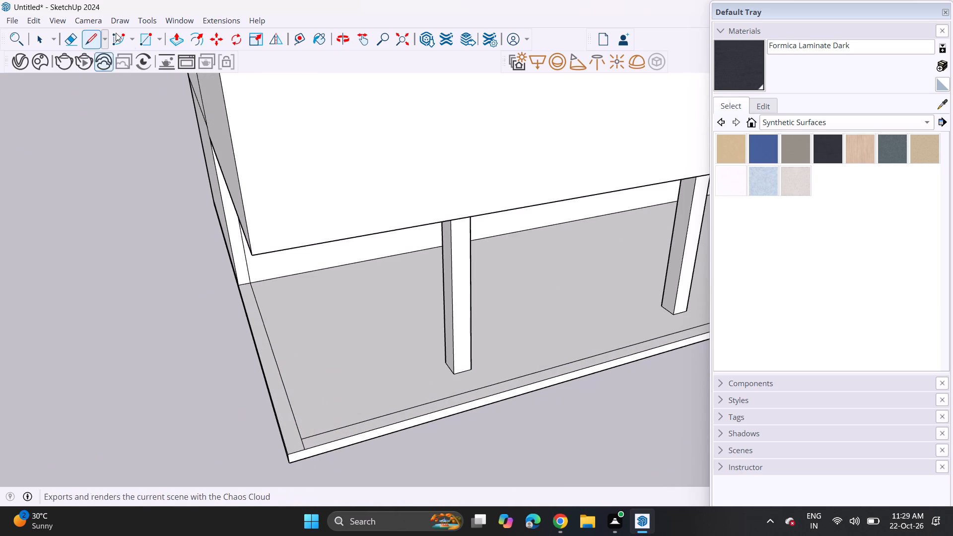
{"action": "left_click", "coordinate": [182, 36]}
{"action": "left_click", "coordinate": [288, 436]}
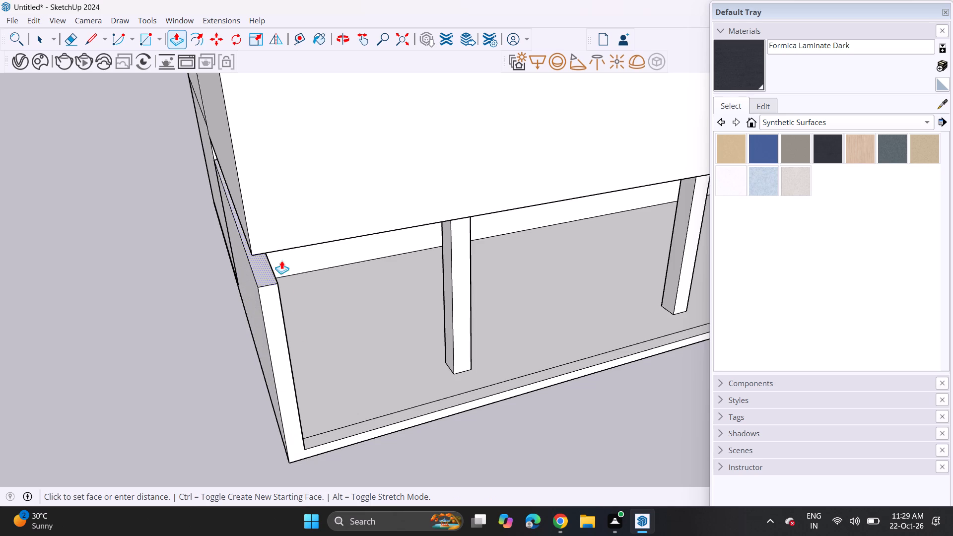
{"action": "left_click", "coordinate": [281, 251]}
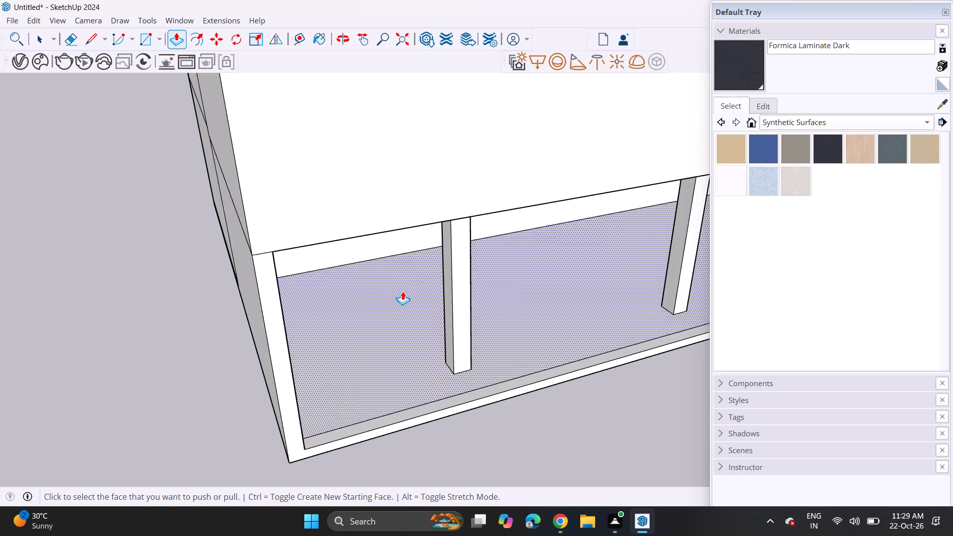
Divide the rear wall's outer end strip with a horizontal line and extrude its lower part forward along the slab's open side as a low boundary wall.
{"action": "middle_click_drag", "start_coordinate": [403, 291], "coordinate": [0, 182]}
{"action": "middle_click_drag", "start_coordinate": [325, 292], "coordinate": [261, 313]}
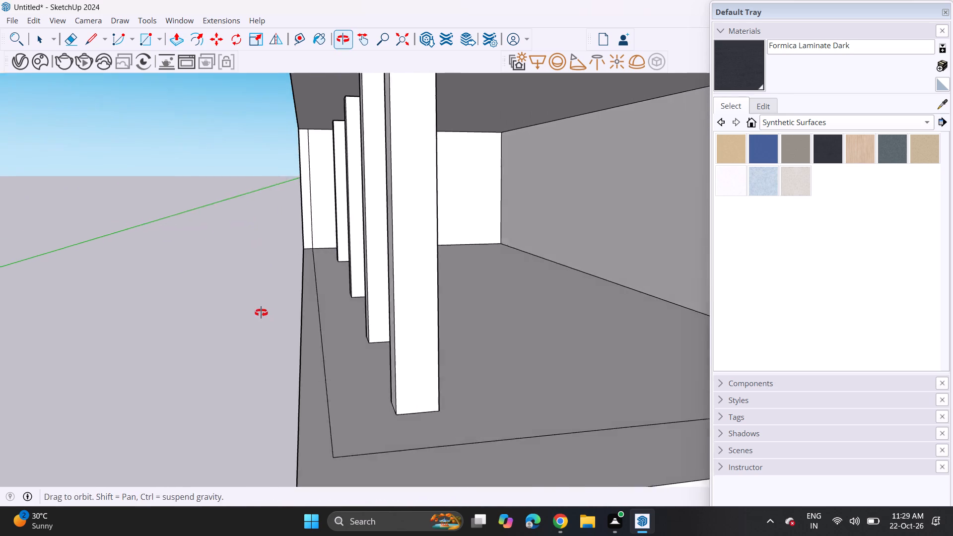
{"action": "middle_click_drag", "start_coordinate": [261, 313], "coordinate": [261, 312]}
{"action": "left_click", "coordinate": [89, 43]}
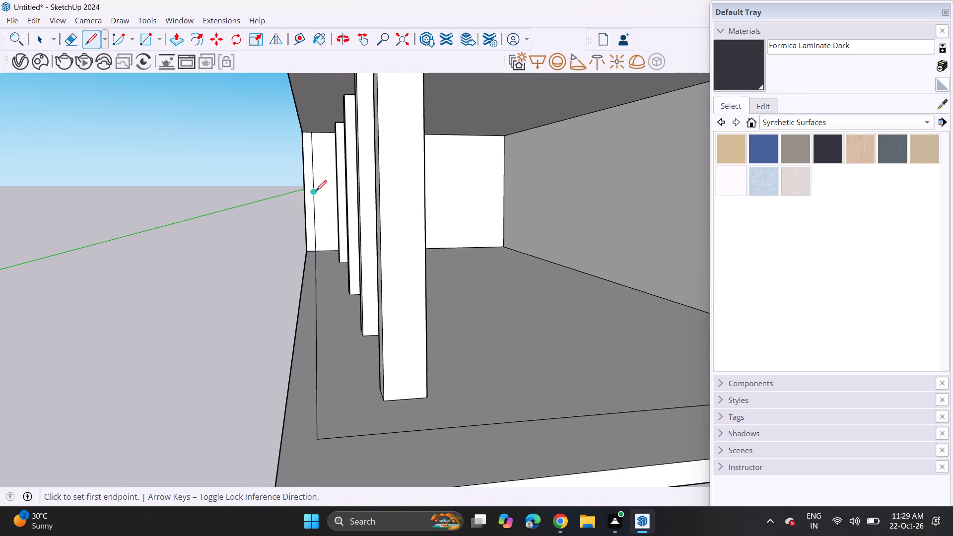
{"action": "left_click", "coordinate": [314, 181]}
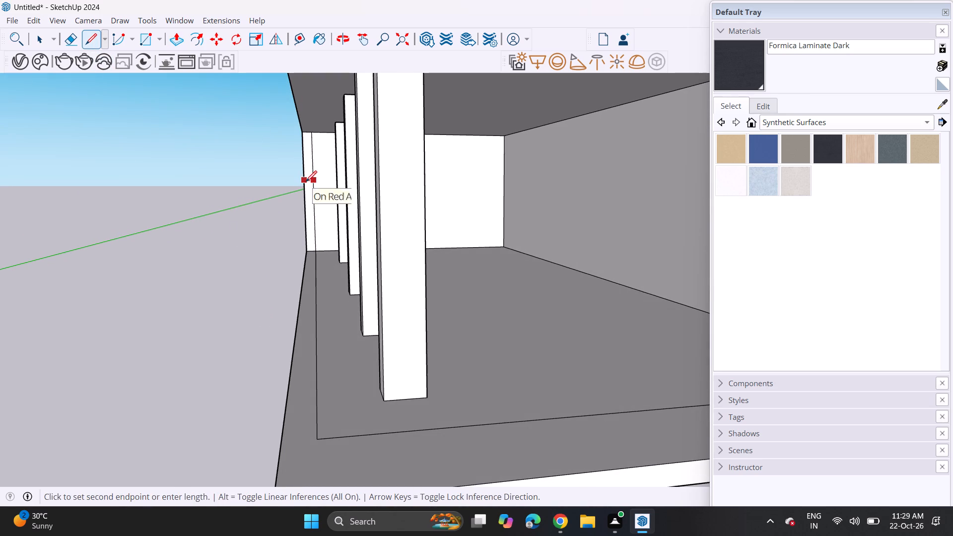
{"action": "left_click", "coordinate": [306, 182]}
{"action": "left_click", "coordinate": [179, 43]}
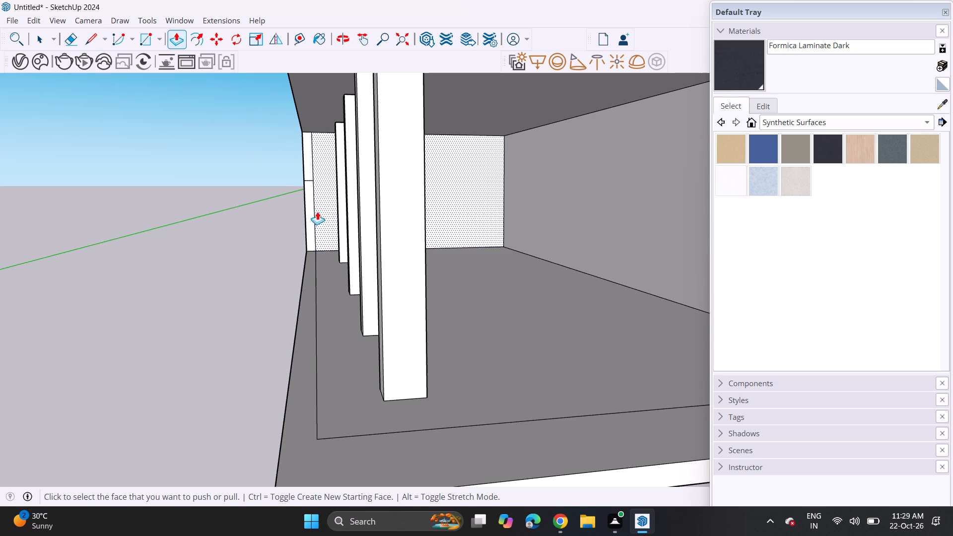
{"action": "left_click", "coordinate": [306, 222]}
{"action": "scroll", "coordinate": [319, 349], "scroll_direction": "down", "scroll_amount": 8}
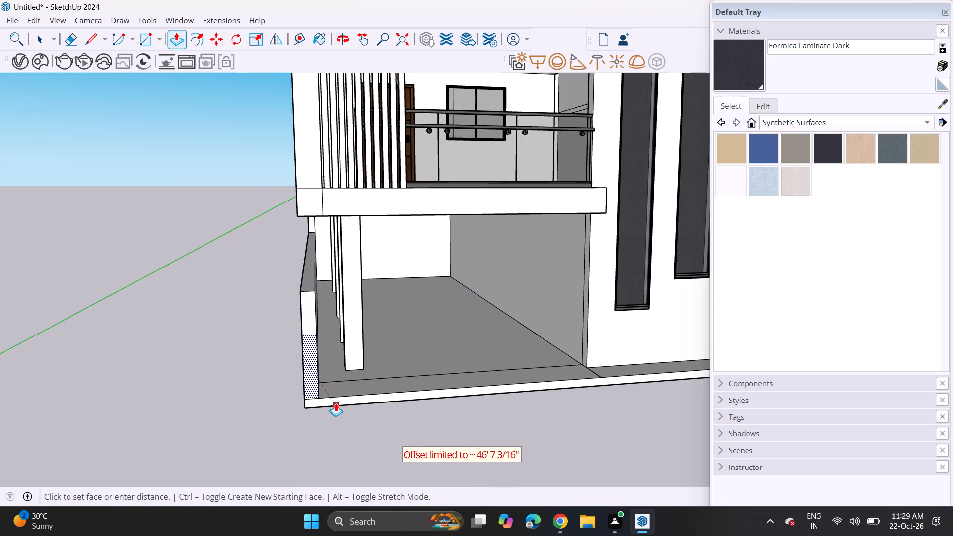
{"action": "left_click", "coordinate": [336, 403]}
Extrude the front edge of the ground slab outward to extend the paved area in front of the building.
{"action": "middle_click_drag", "start_coordinate": [338, 403], "coordinate": [276, 393]}
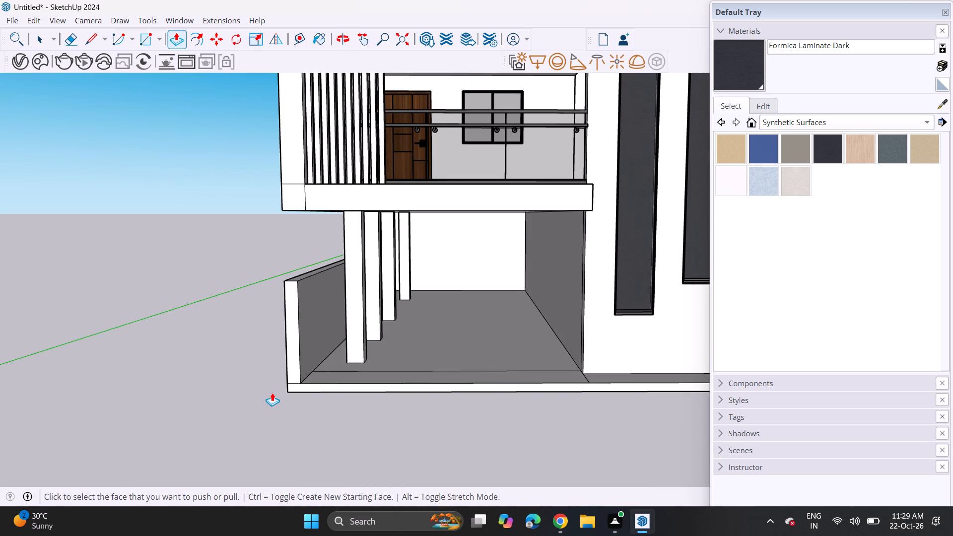
{"action": "scroll", "coordinate": [272, 393], "scroll_direction": "down", "scroll_amount": 4}
{"action": "middle_click_drag", "start_coordinate": [315, 375], "coordinate": [224, 360], "text": "shift"}
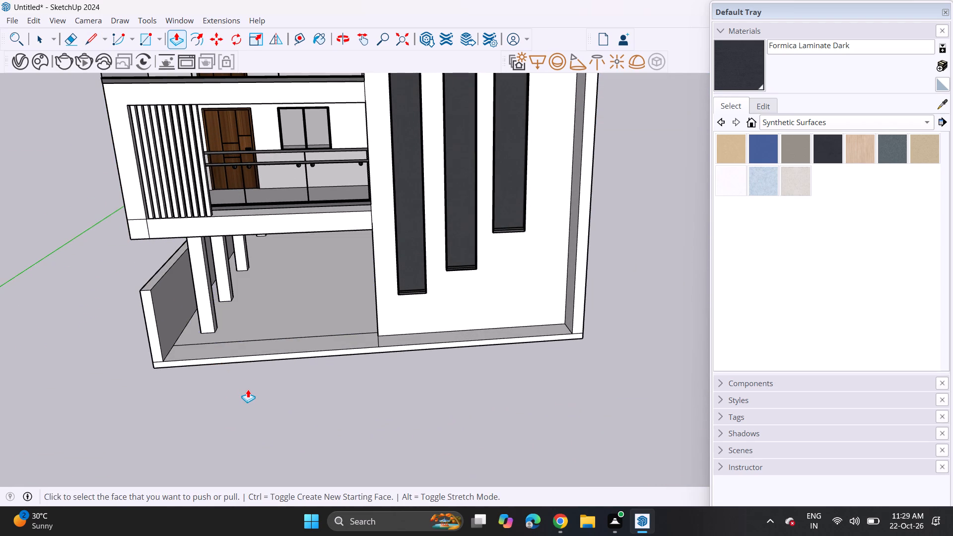
{"action": "left_click", "coordinate": [249, 361]}
{"action": "left_click", "coordinate": [240, 406]}
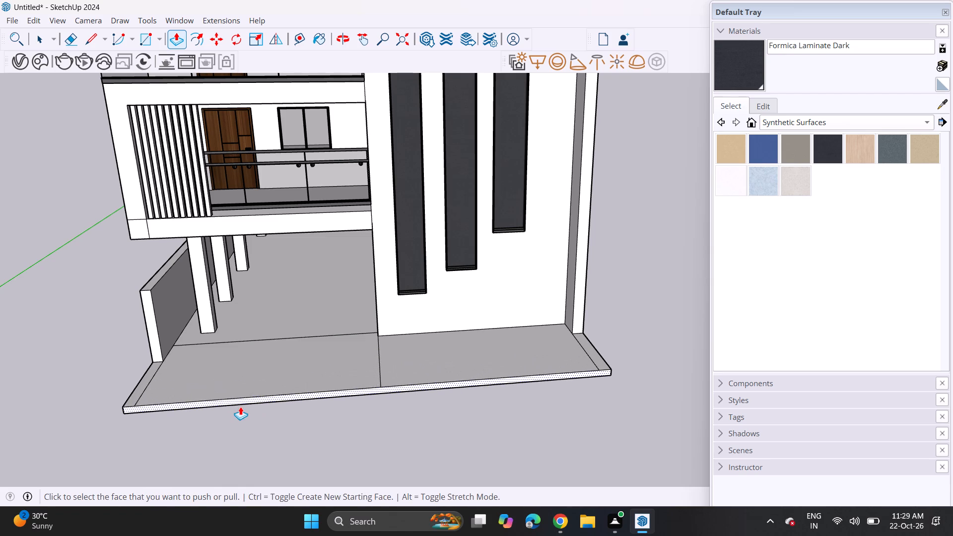
Extrude the end of the low side wall in two stages, first near the slab's new front border and again to its front edge.
{"action": "left_click", "coordinate": [150, 348]}
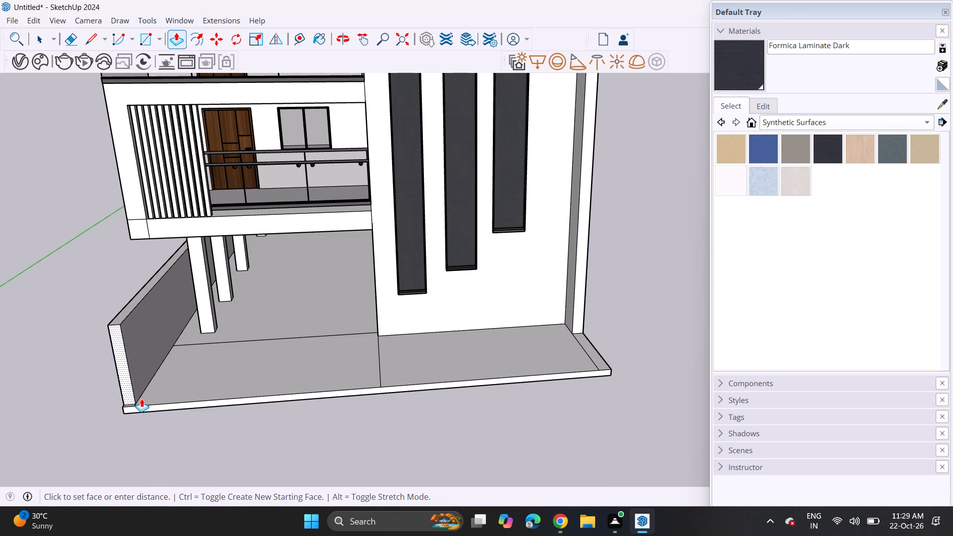
{"action": "left_click", "coordinate": [145, 392]}
{"action": "left_click", "coordinate": [136, 388]}
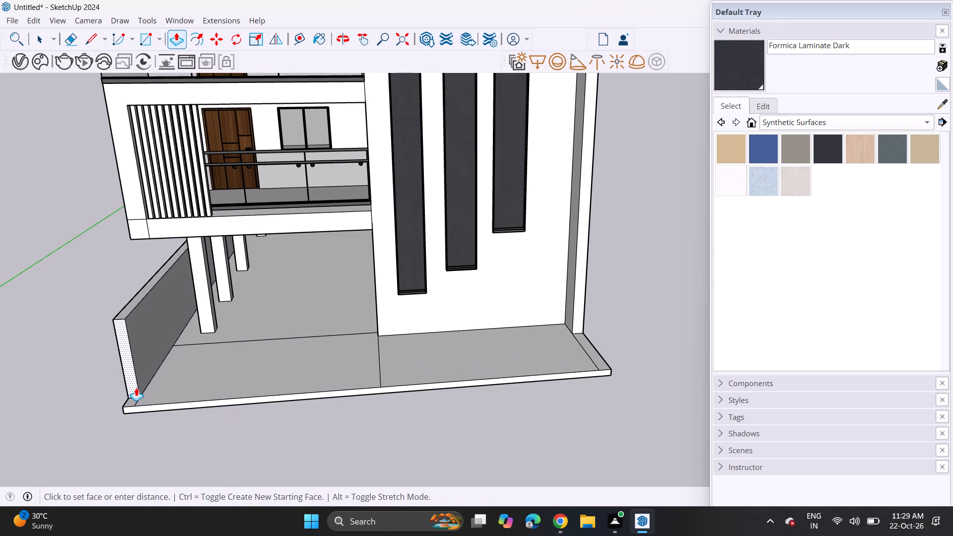
{"action": "left_click", "coordinate": [145, 407]}
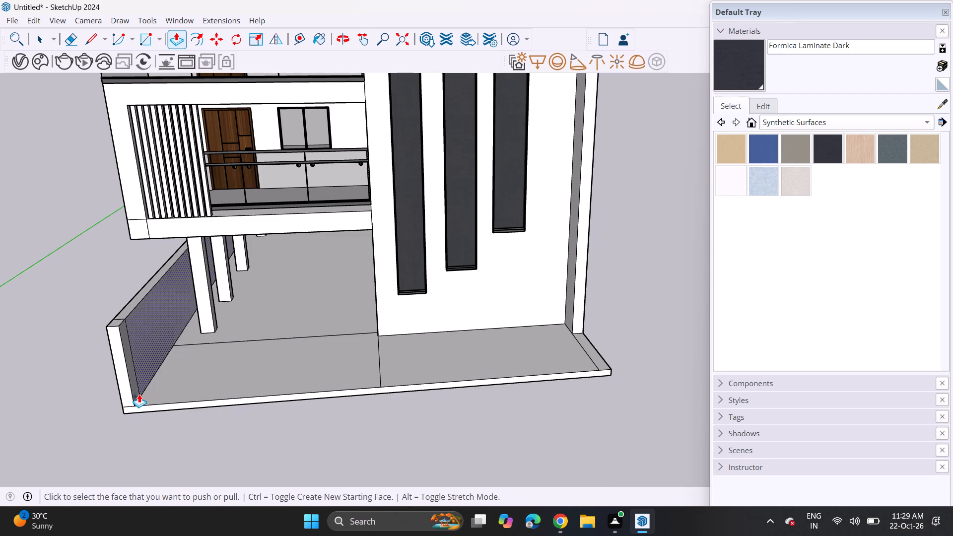
Extrude the inner face of the side wall's end segment a short way along the slab's front border as a return wall.
{"action": "left_click", "coordinate": [138, 393]}
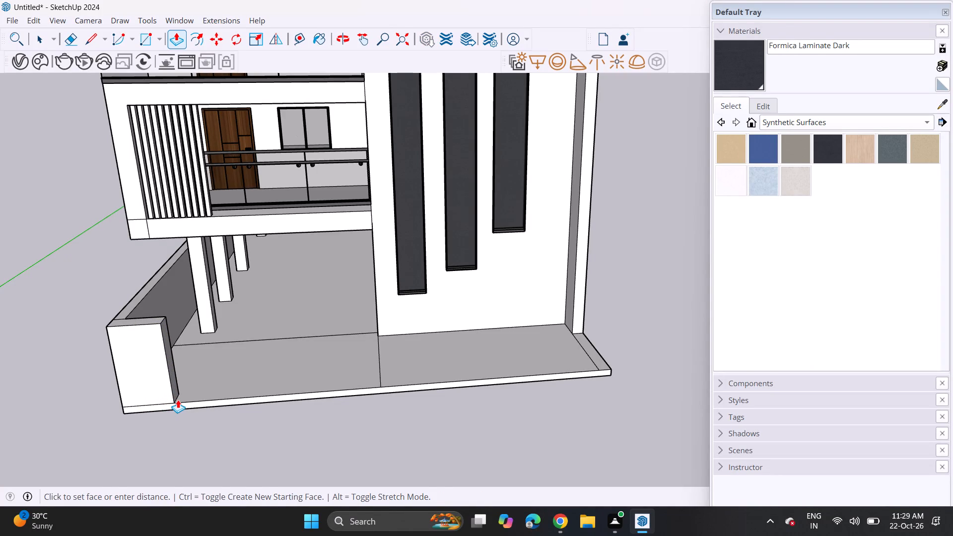
{"action": "left_click", "coordinate": [178, 400]}
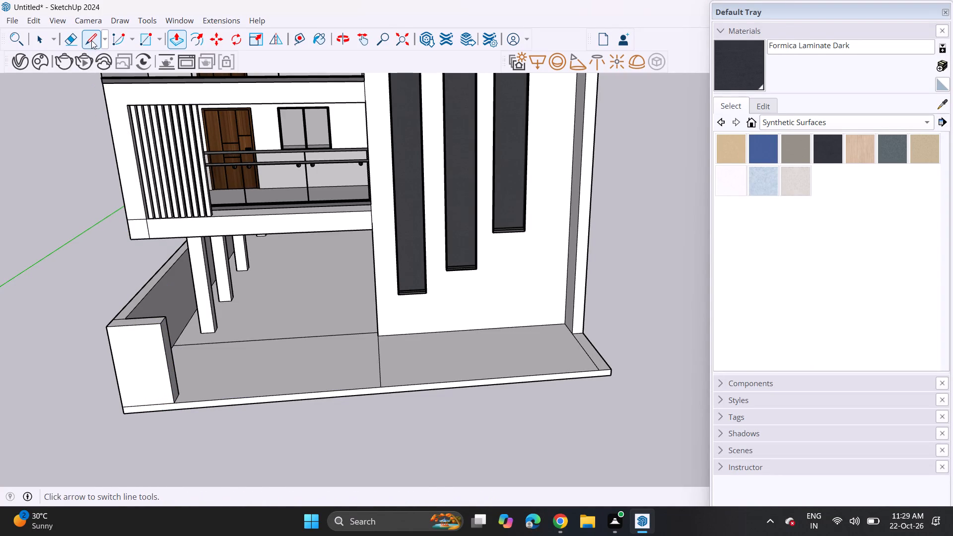
Extrude the ground slab's side edge outward beside the tower's plain side wall to widen the paved area.
{"action": "left_click", "coordinate": [91, 40]}
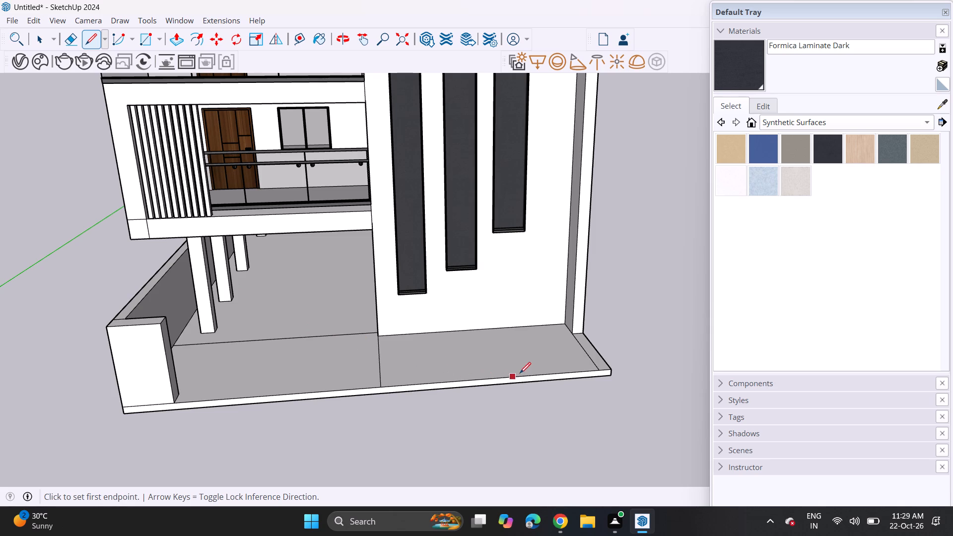
{"action": "middle_click_drag", "start_coordinate": [573, 358], "coordinate": [563, 370]}
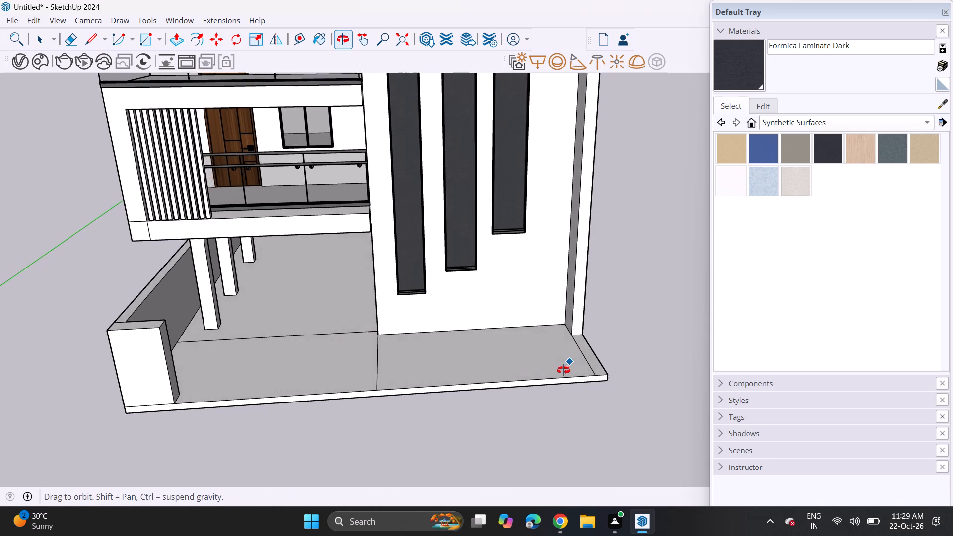
{"action": "middle_click_drag", "start_coordinate": [563, 370], "coordinate": [392, 349]}
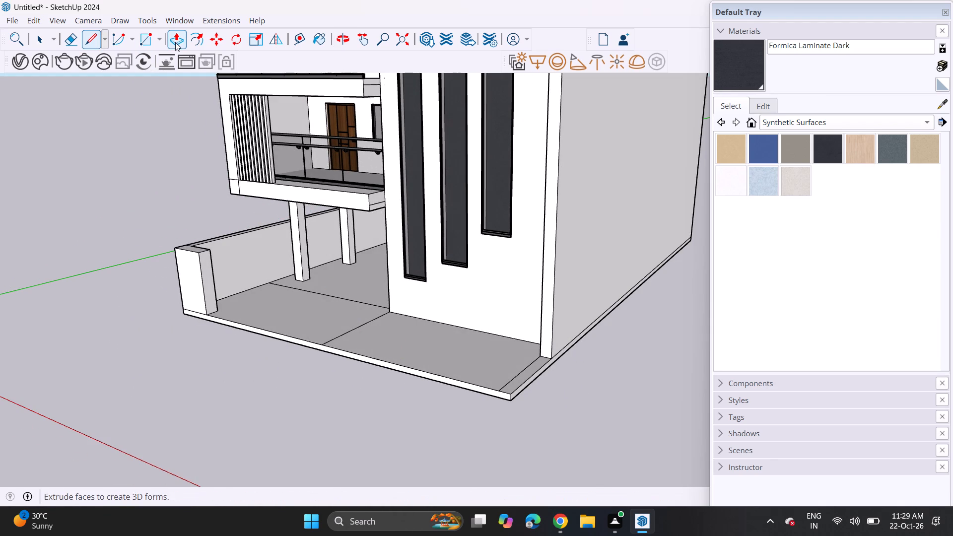
{"action": "left_click", "coordinate": [175, 42]}
{"action": "left_click", "coordinate": [533, 375]}
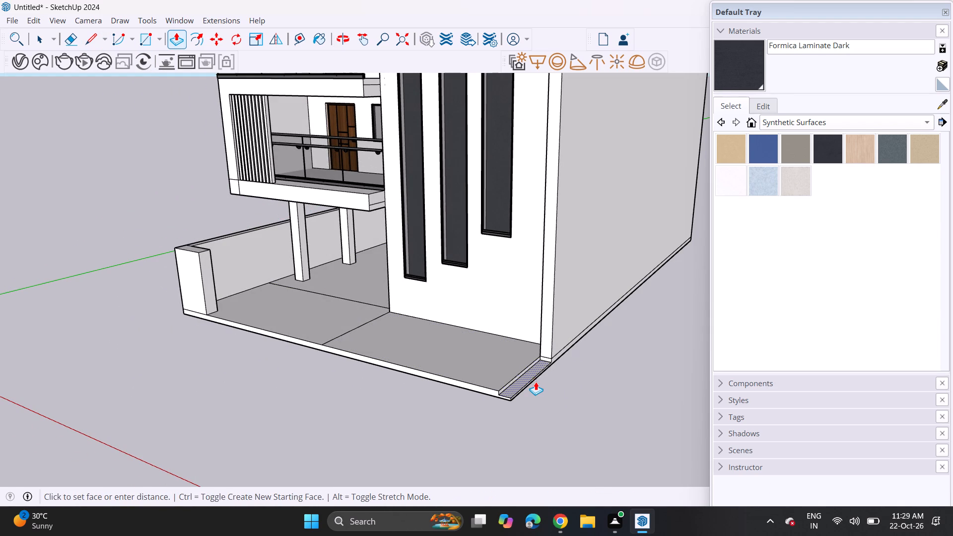
{"action": "key", "text": "Escape"}
{"action": "left_click", "coordinate": [536, 378]}
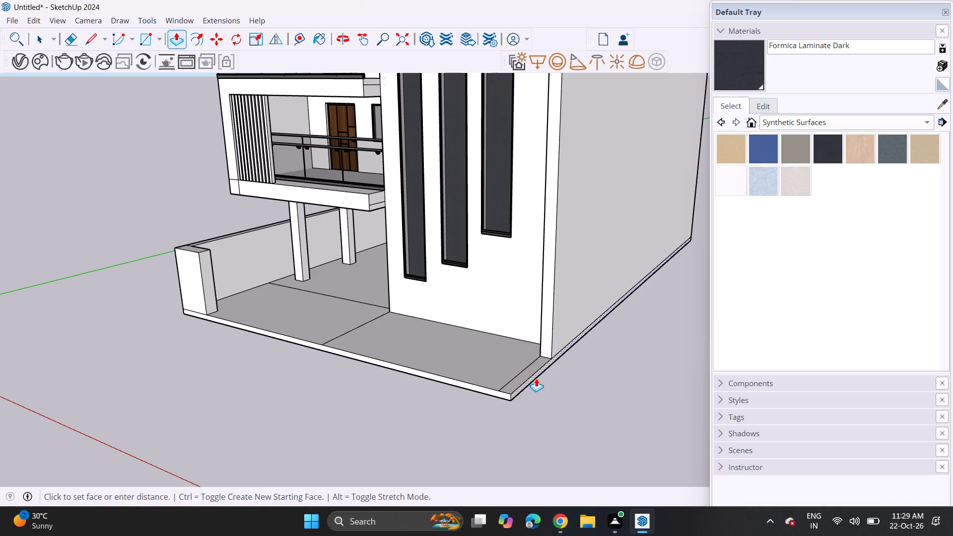
{"action": "left_click", "coordinate": [564, 389]}
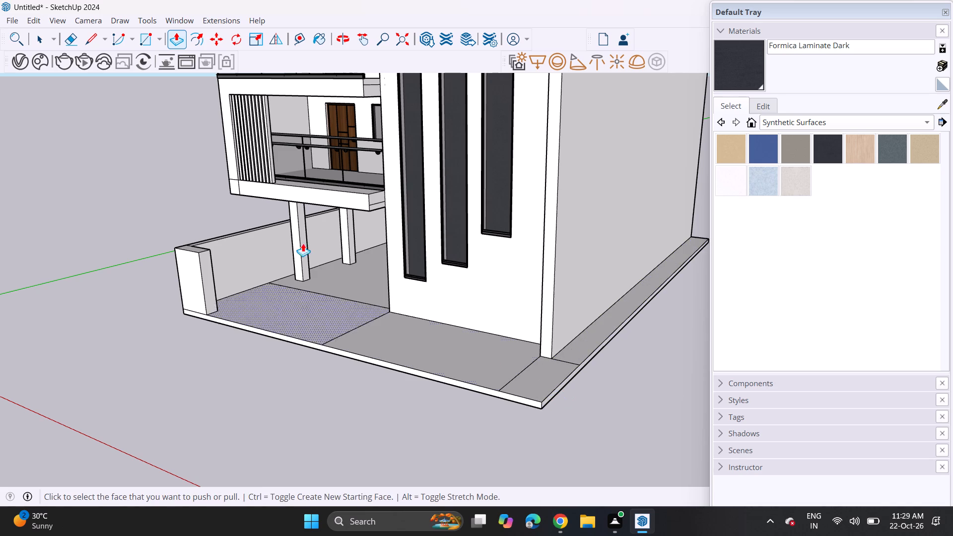
Erase the leftover dividing lines on top of the ground slab so the paving is one continuous face.
{"action": "left_click", "coordinate": [74, 44]}
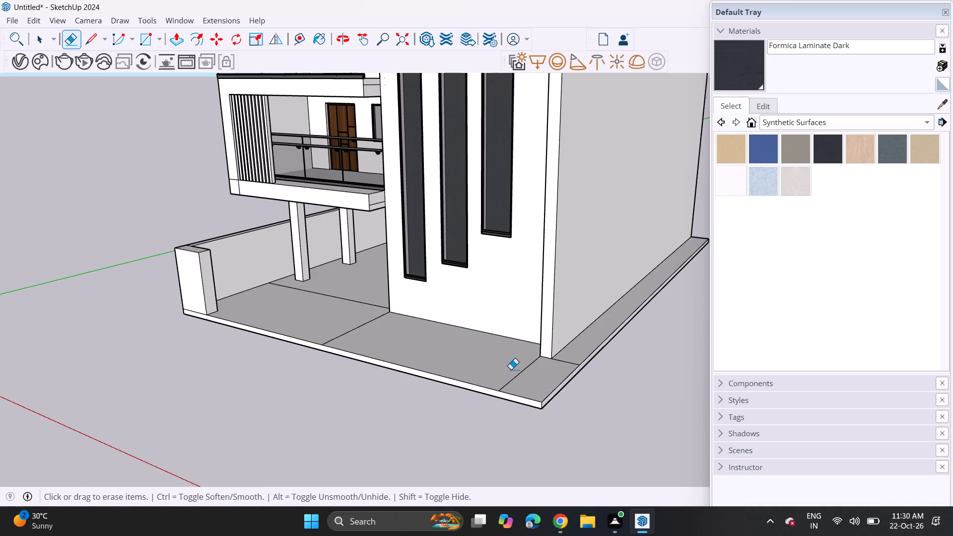
{"action": "left_click_drag", "start_coordinate": [509, 370], "coordinate": [515, 377]}
{"action": "left_click", "coordinate": [562, 364]}
{"action": "left_click_drag", "start_coordinate": [553, 366], "coordinate": [572, 356]}
{"action": "left_click_drag", "start_coordinate": [355, 312], "coordinate": [370, 335]}
{"action": "left_click_drag", "start_coordinate": [373, 276], "coordinate": [367, 303]}
Draw a narrow wall outline on the slab, from the middle of the front edge around the corner and along the tower side to the back.
{"action": "middle_click_drag", "start_coordinate": [360, 309], "coordinate": [512, 342]}
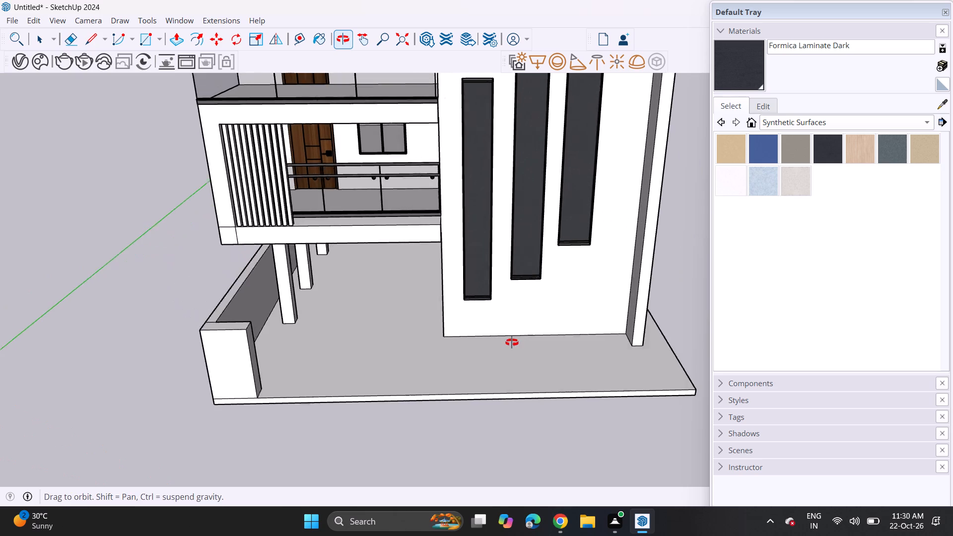
{"action": "middle_click_drag", "start_coordinate": [512, 342], "coordinate": [522, 345]}
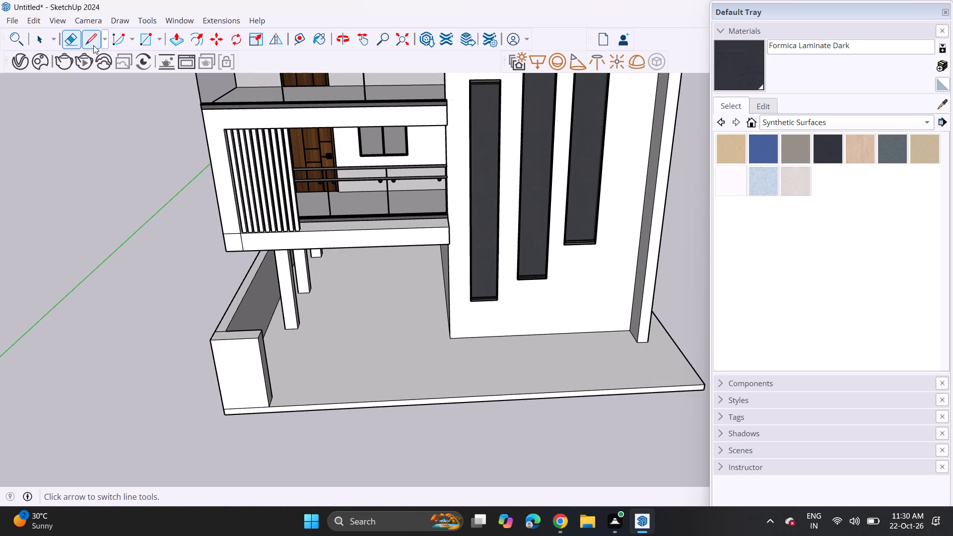
{"action": "left_click", "coordinate": [93, 45]}
{"action": "middle_click_drag", "start_coordinate": [257, 268], "coordinate": [253, 286]}
{"action": "scroll", "coordinate": [412, 343], "scroll_direction": "up", "scroll_amount": 1}
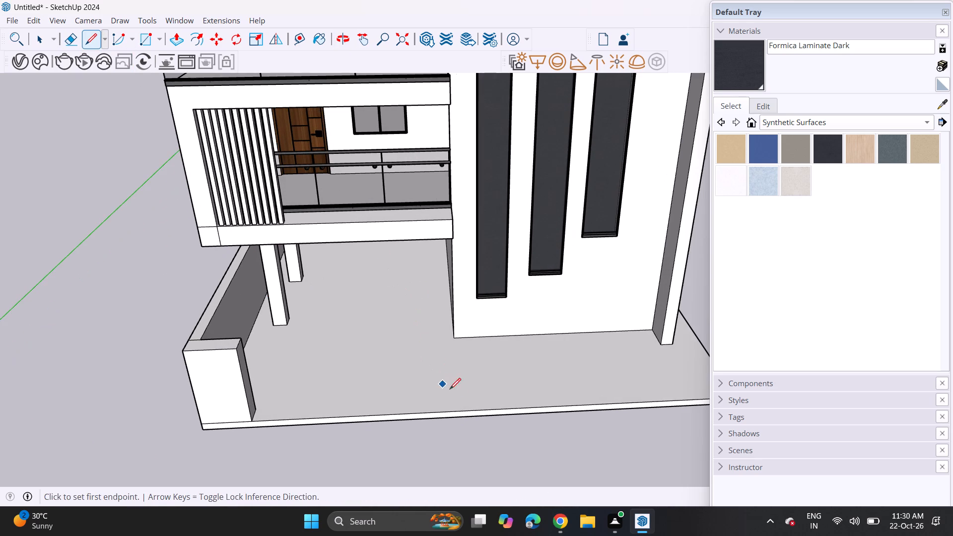
{"action": "left_click", "coordinate": [461, 411]}
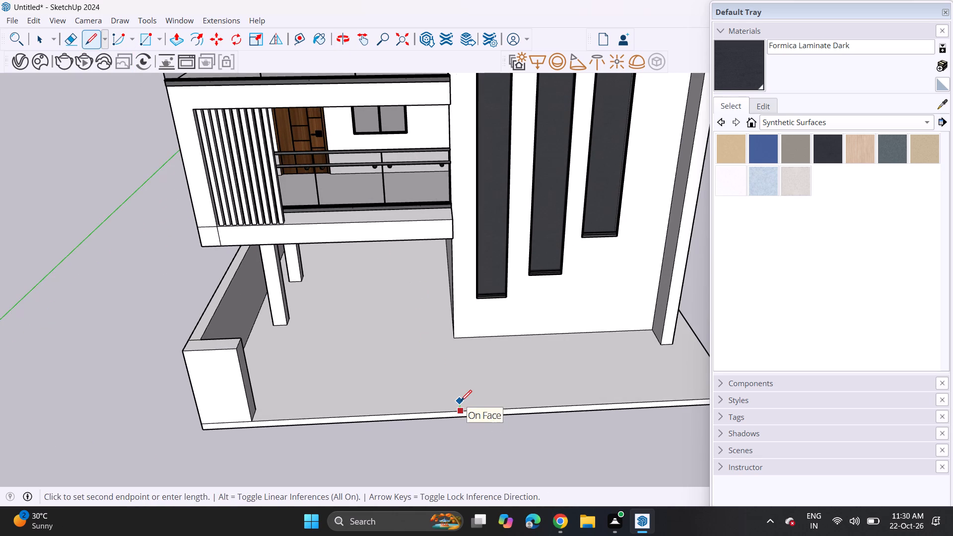
{"action": "left_click", "coordinate": [461, 401]}
{"action": "scroll", "coordinate": [567, 391], "scroll_direction": "down", "scroll_amount": 3}
{"action": "middle_click_drag", "start_coordinate": [567, 391], "coordinate": [473, 383]}
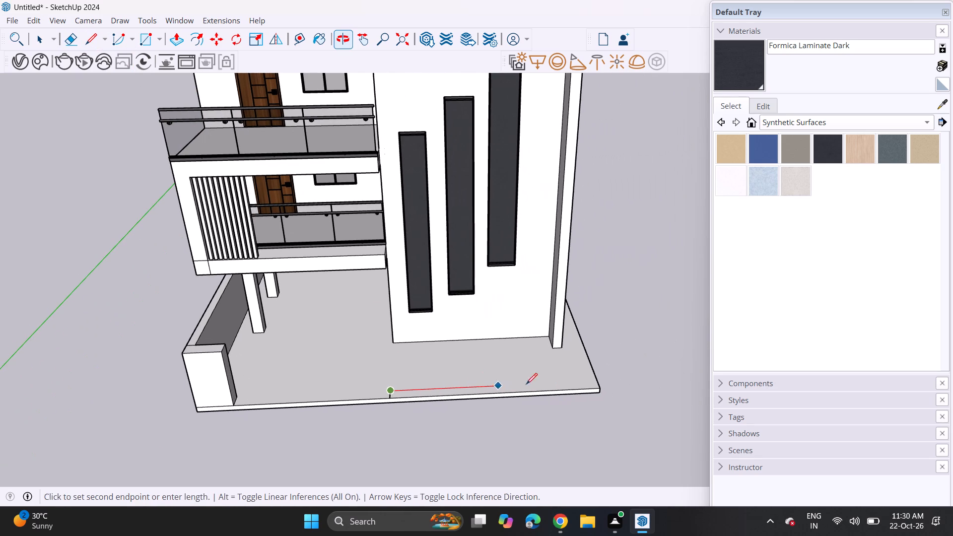
{"action": "left_click", "coordinate": [590, 384]}
{"action": "middle_click_drag", "start_coordinate": [582, 346], "coordinate": [490, 336]}
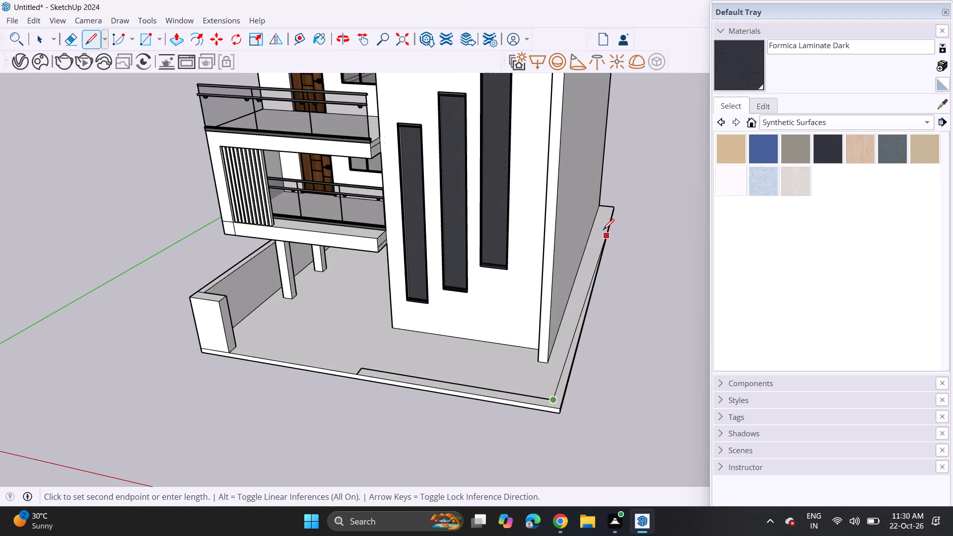
{"action": "left_click", "coordinate": [608, 212]}
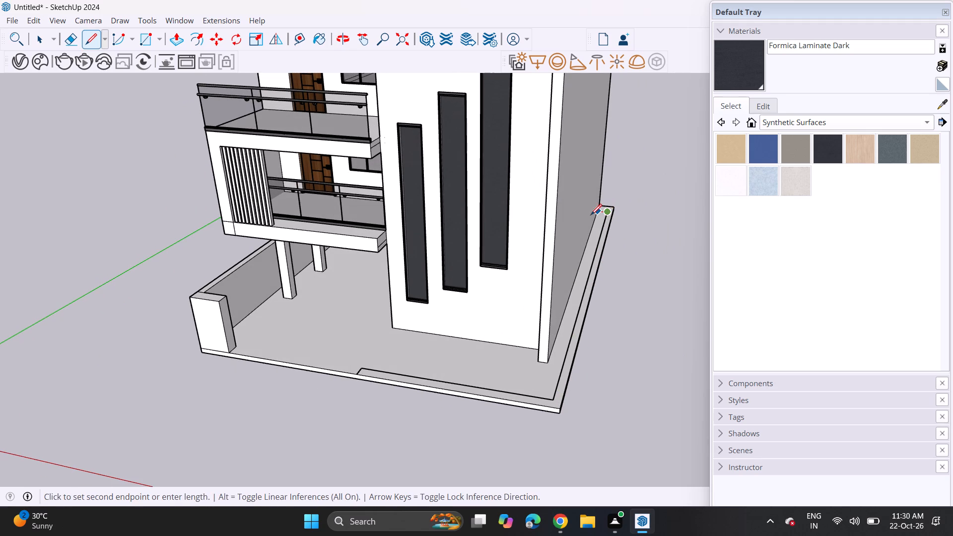
{"action": "left_click", "coordinate": [595, 212]}
{"action": "key", "text": "ctrl+z"}
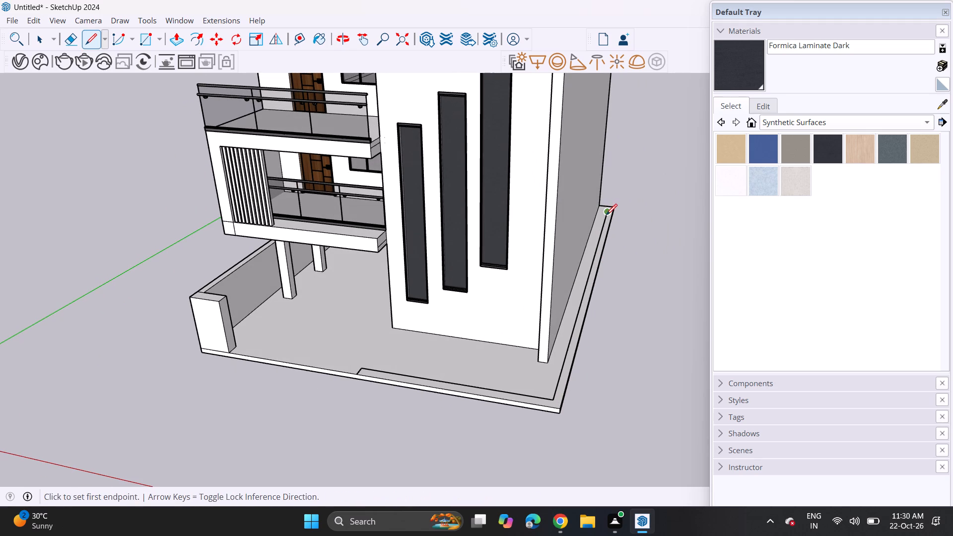
{"action": "scroll", "coordinate": [607, 214], "scroll_direction": "up", "scroll_amount": 4}
{"action": "left_click", "coordinate": [607, 214]}
{"action": "left_click", "coordinate": [591, 209]}
{"action": "scroll", "coordinate": [587, 235], "scroll_direction": "down", "scroll_amount": 2}
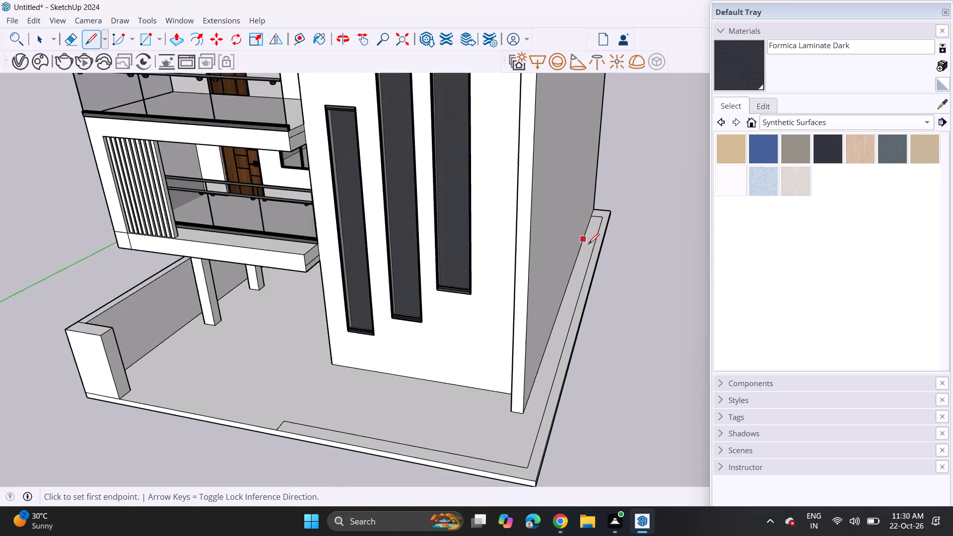
Extrude the outlined strip upward to the height of the opposite low boundary wall.
{"action": "scroll", "coordinate": [588, 244], "scroll_direction": "down", "scroll_amount": 4}
{"action": "left_click", "coordinate": [185, 43]}
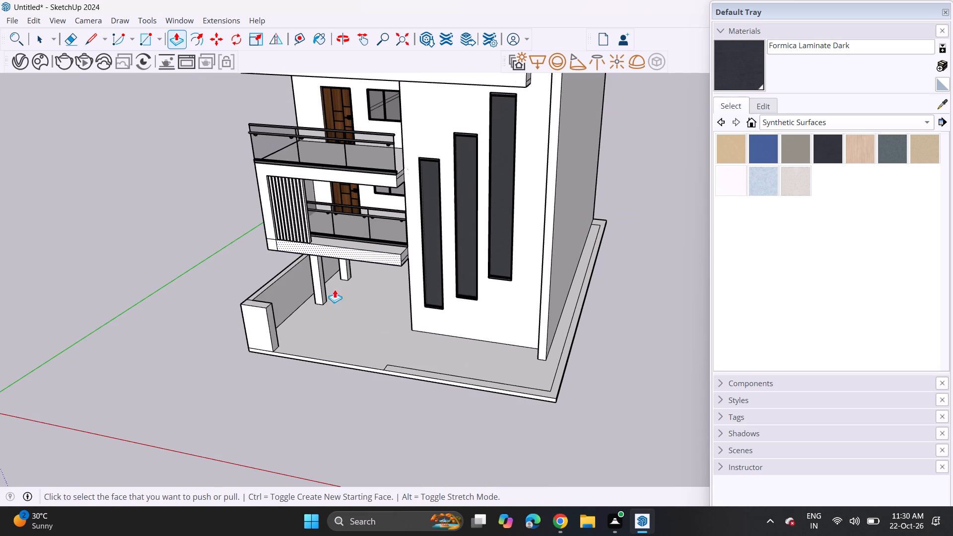
{"action": "left_click", "coordinate": [398, 370]}
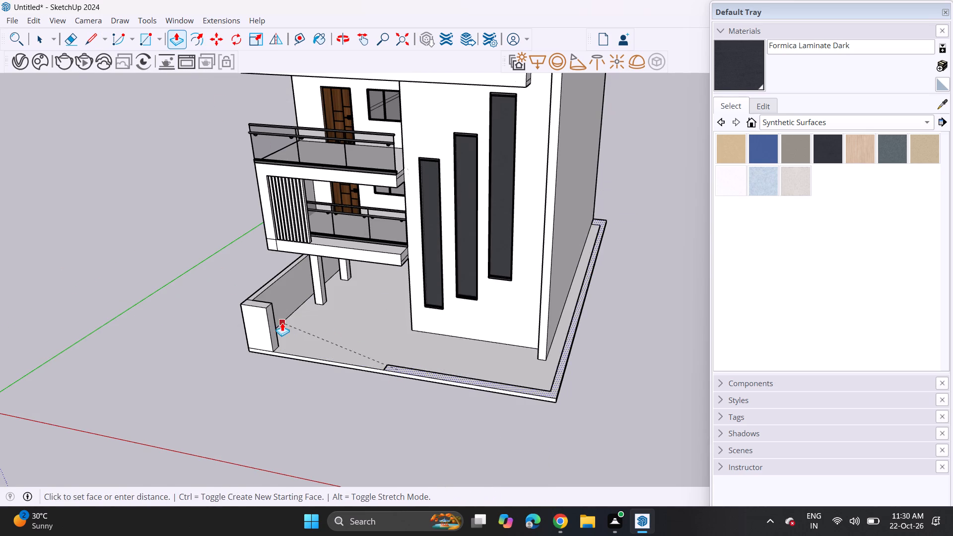
{"action": "left_click", "coordinate": [264, 310]}
{"action": "middle_click_drag", "start_coordinate": [362, 337], "coordinate": [438, 295]}
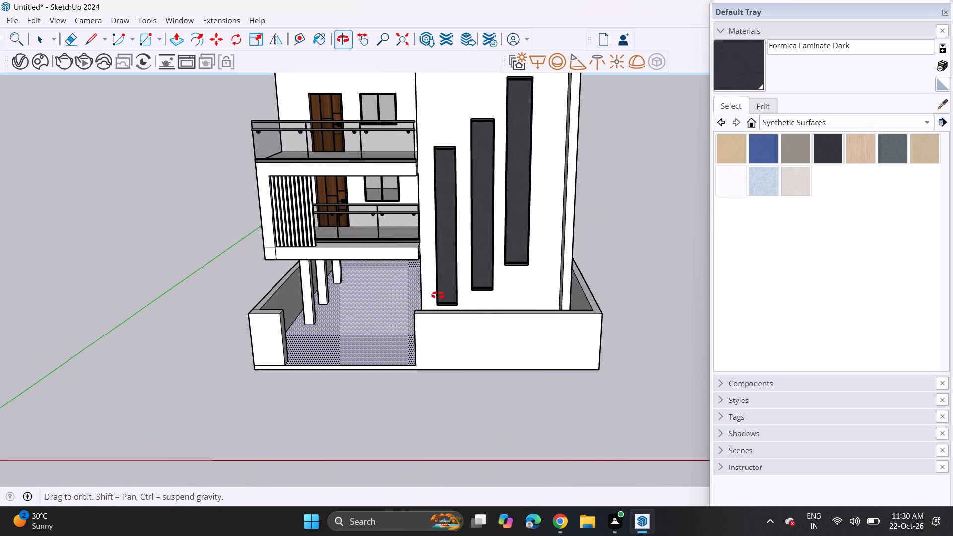
{"action": "middle_click_drag", "start_coordinate": [438, 295], "coordinate": [416, 247]}
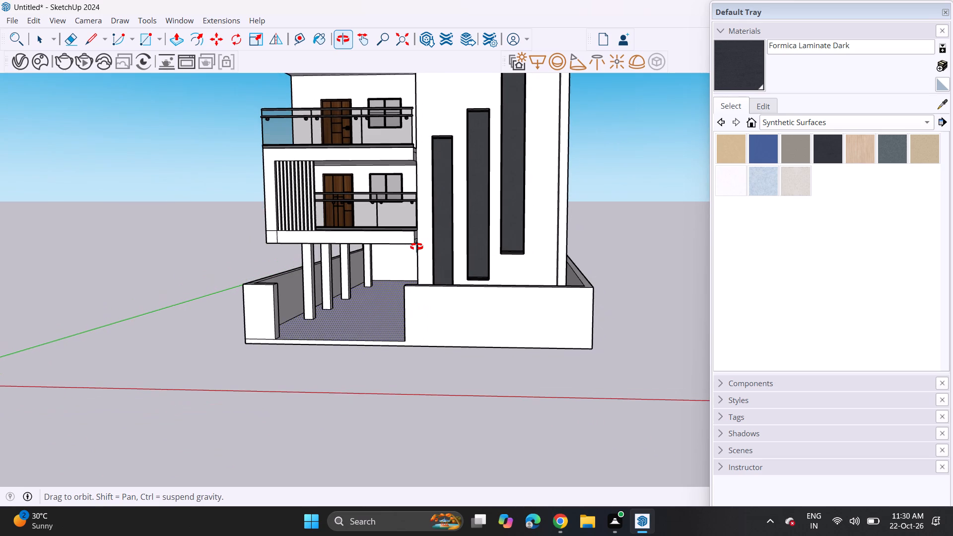
{"action": "middle_click_drag", "start_coordinate": [416, 247], "coordinate": [445, 262]}
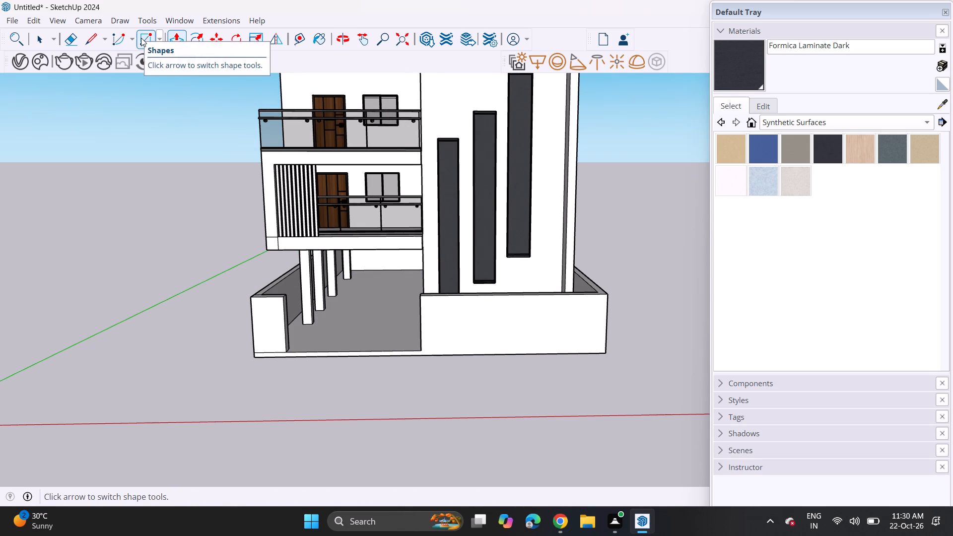
Mark off the entrance end of the new front wall with rectangles on its front face and its top face.
{"action": "left_click", "coordinate": [141, 38]}
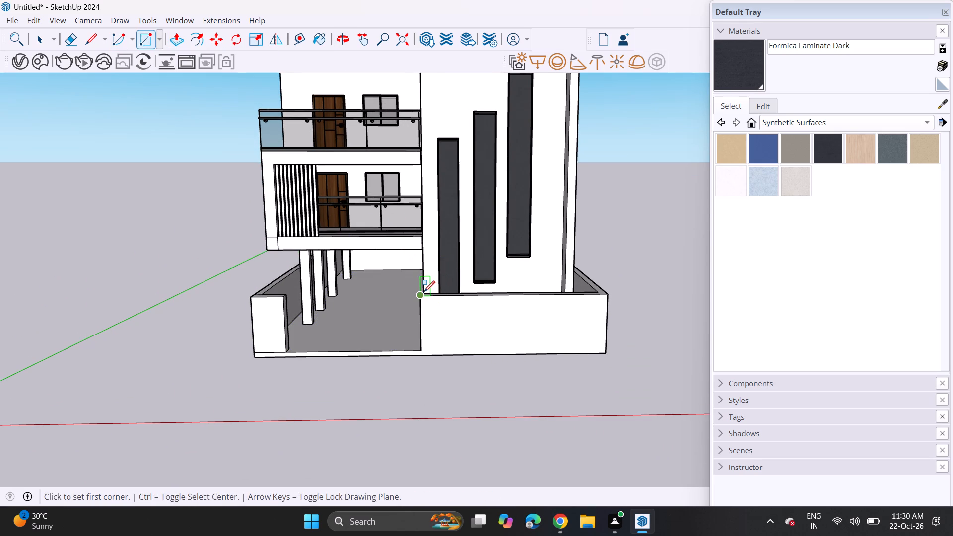
{"action": "left_click", "coordinate": [424, 292]}
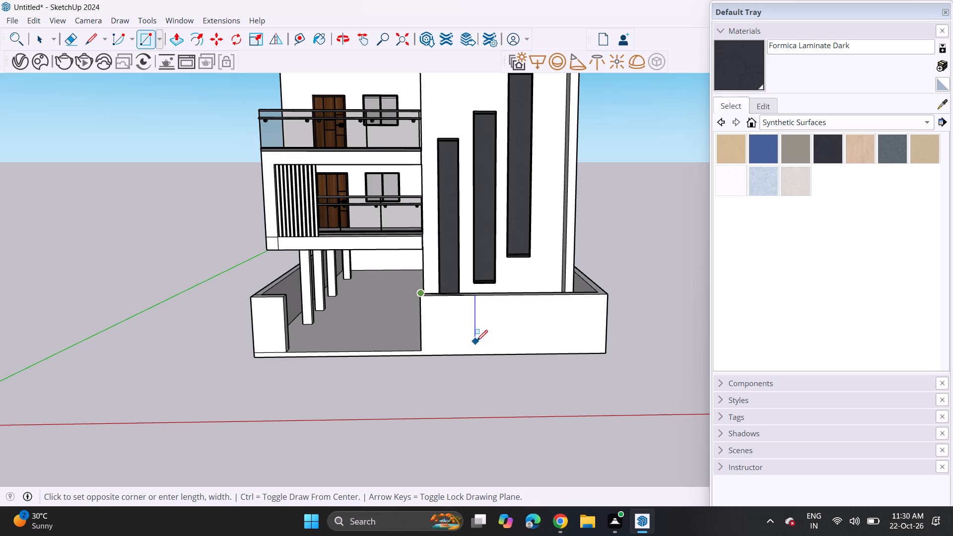
{"action": "key", "text": "grave"}
{"action": "key", "text": "Escape"}
{"action": "left_click", "coordinate": [421, 298]}
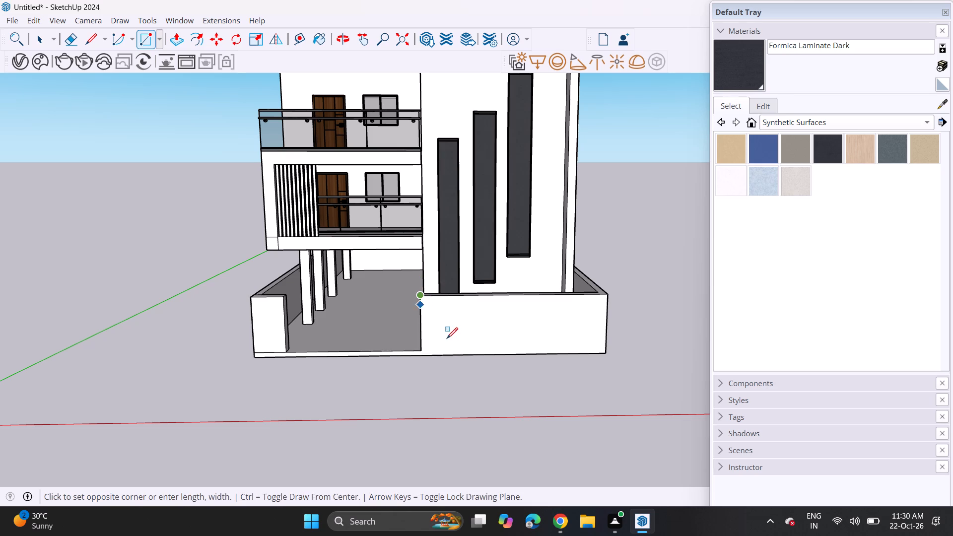
{"action": "scroll", "coordinate": [473, 352], "scroll_direction": "up", "scroll_amount": 8}
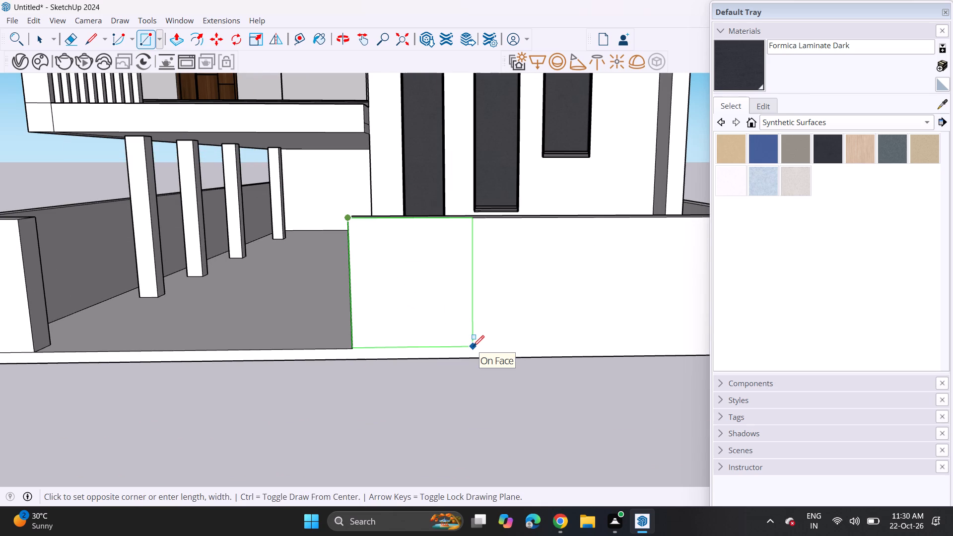
{"action": "left_click", "coordinate": [482, 345]}
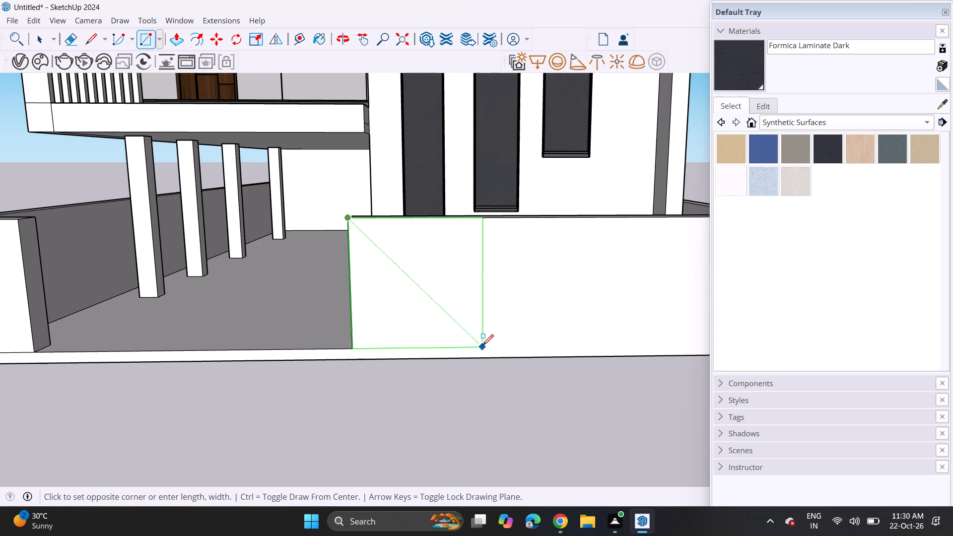
{"action": "middle_click_drag", "start_coordinate": [455, 262], "coordinate": [433, 361]}
{"action": "scroll", "coordinate": [482, 261], "scroll_direction": "up", "scroll_amount": 4}
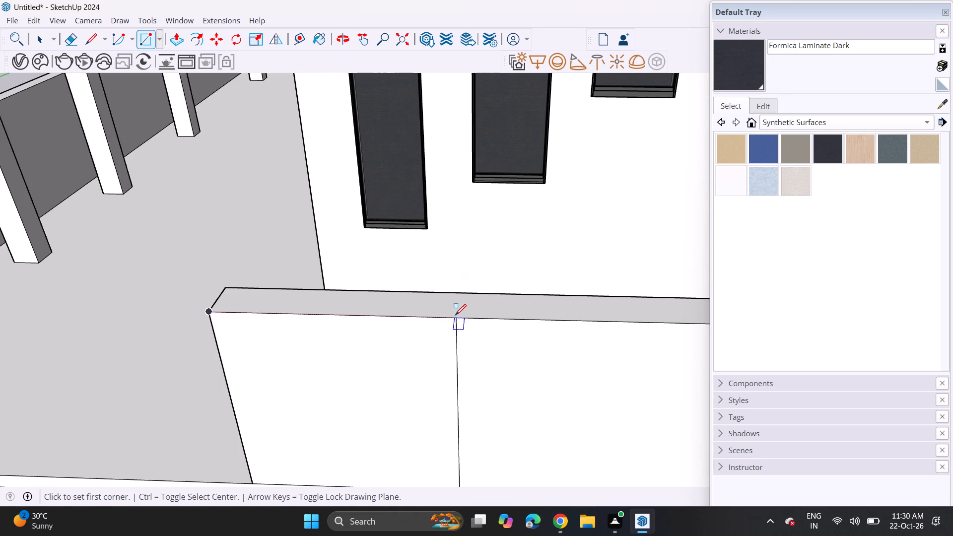
{"action": "left_click", "coordinate": [455, 315]}
{"action": "left_click", "coordinate": [227, 290]}
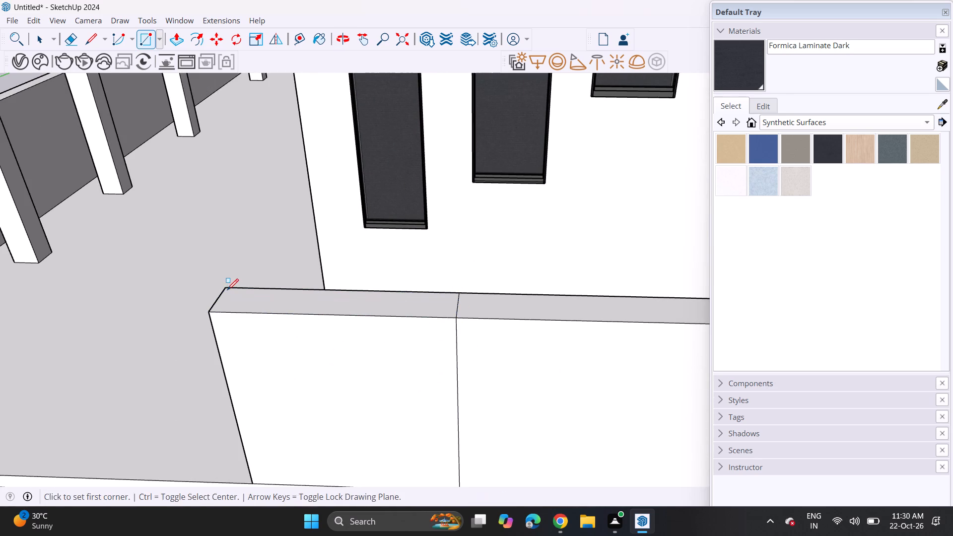
Extrude the marked-off top of the front wall's entrance end upward so it stands taller than the rest of the wall.
{"action": "left_click", "coordinate": [181, 34]}
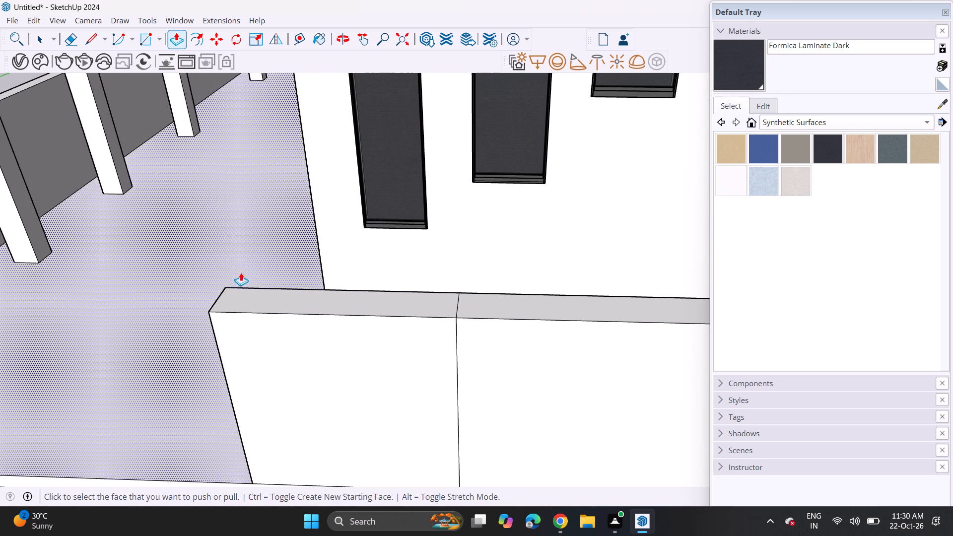
{"action": "left_click", "coordinate": [276, 310]}
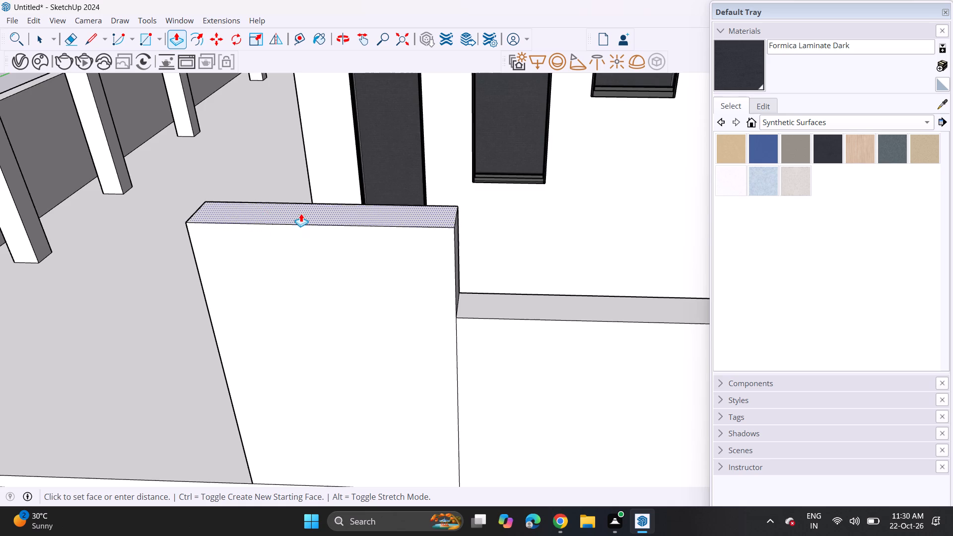
{"action": "scroll", "coordinate": [301, 205], "scroll_direction": "down", "scroll_amount": 12}
{"action": "middle_click_drag", "start_coordinate": [301, 206], "coordinate": [442, 126], "text": "shift"}
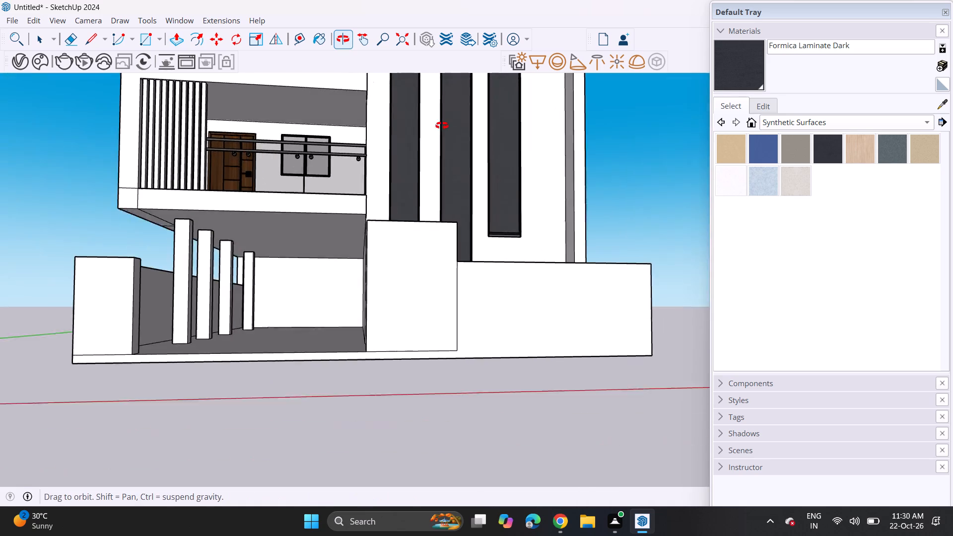
{"action": "middle_click_drag", "start_coordinate": [442, 126], "coordinate": [444, 143], "text": "shift"}
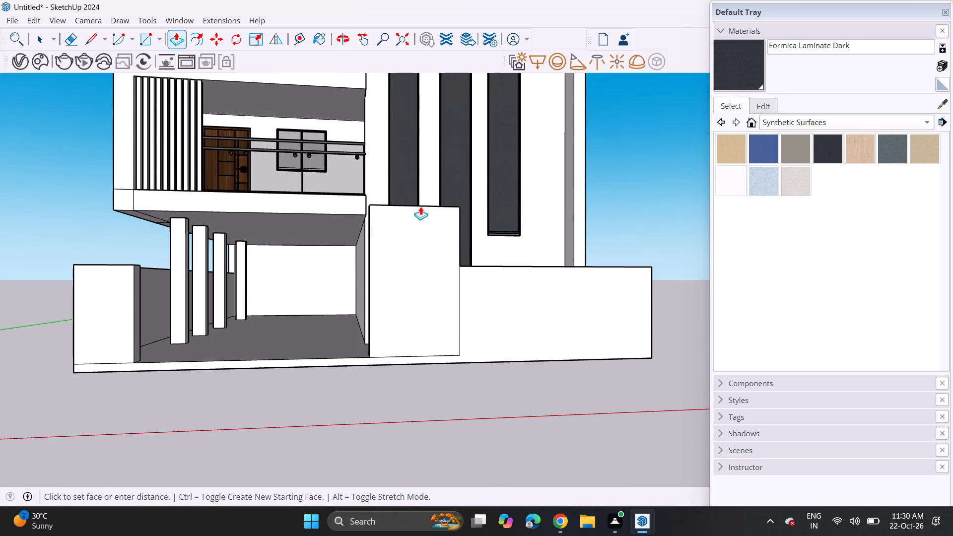
{"action": "middle_click_drag", "start_coordinate": [419, 212], "coordinate": [401, 252]}
{"action": "left_click", "coordinate": [404, 244]}
Draw a line across the entrance-side end face of the tall wall section, a short distance below its top.
{"action": "middle_click_drag", "start_coordinate": [342, 262], "coordinate": [507, 266]}
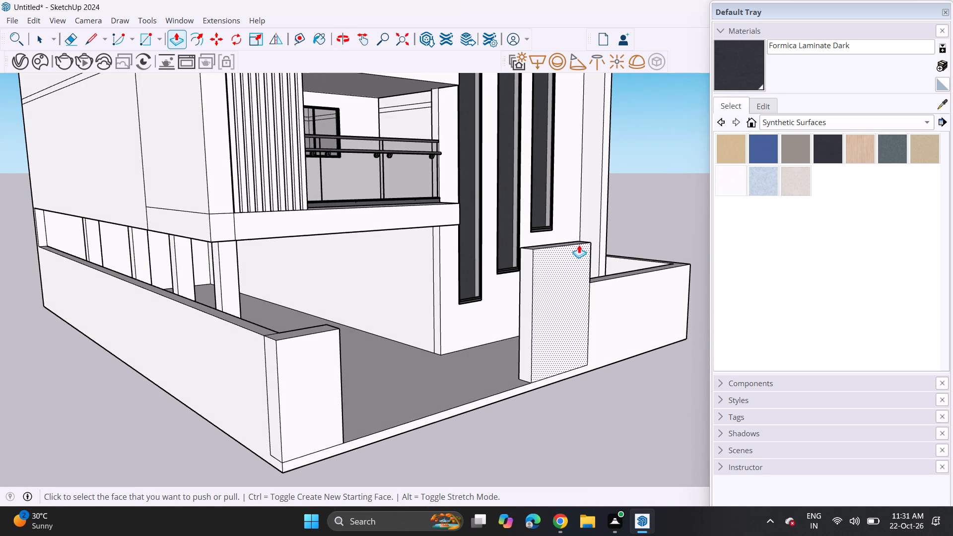
{"action": "left_click", "coordinate": [86, 33]}
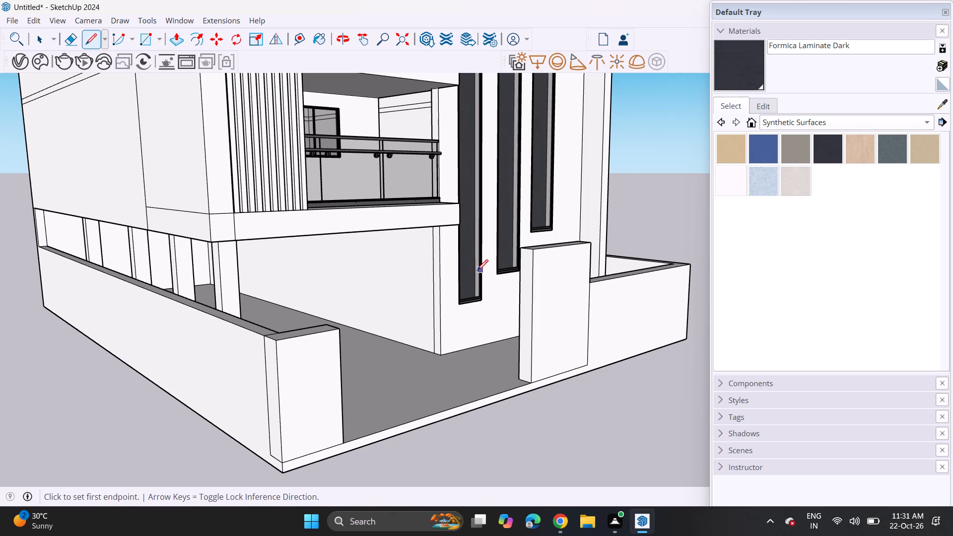
{"action": "scroll", "coordinate": [478, 270], "scroll_direction": "up", "scroll_amount": 6}
{"action": "left_click", "coordinate": [559, 252]}
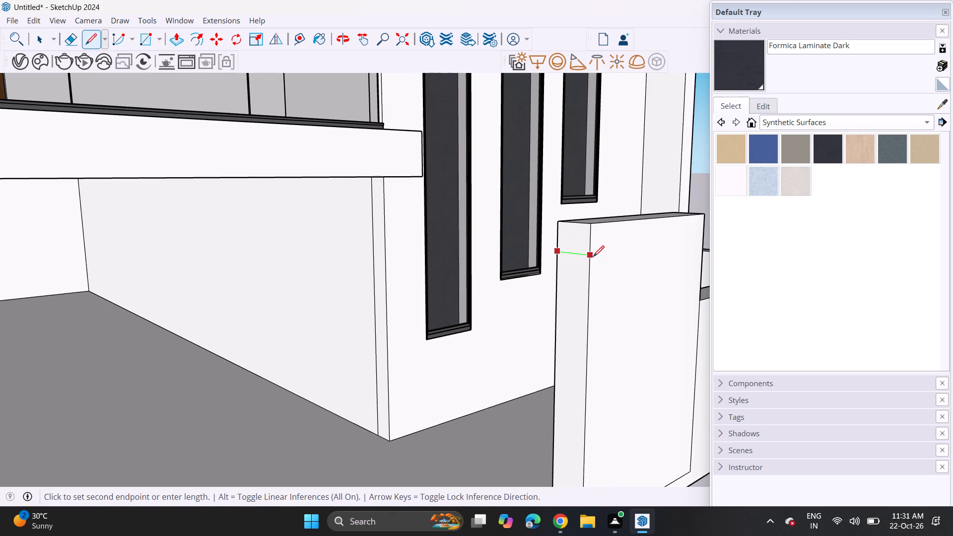
{"action": "left_click", "coordinate": [593, 257]}
Extrude the small upper part of that end face across the entrance as a beam reaching the opposite low wall.
{"action": "left_click", "coordinate": [180, 35]}
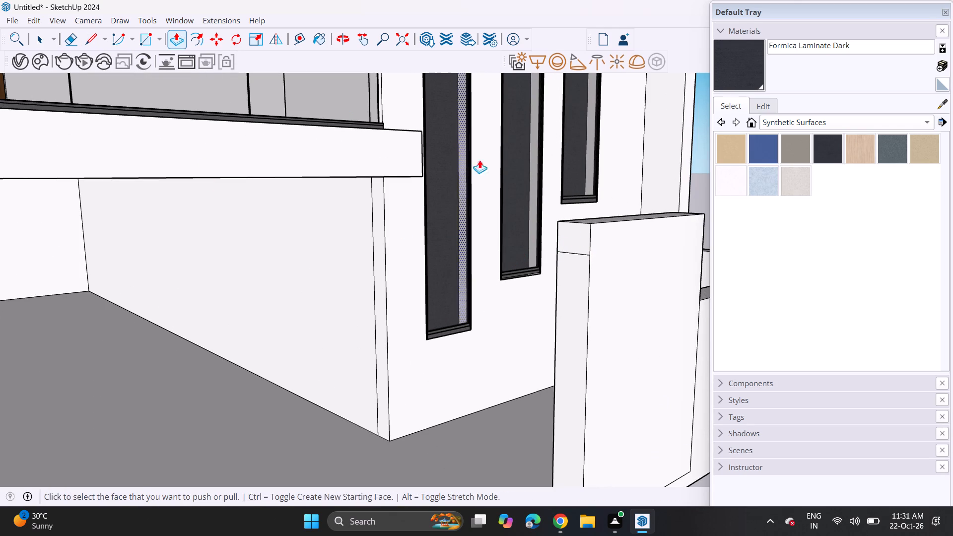
{"action": "left_click", "coordinate": [569, 233]}
{"action": "scroll", "coordinate": [409, 292], "scroll_direction": "down", "scroll_amount": 7}
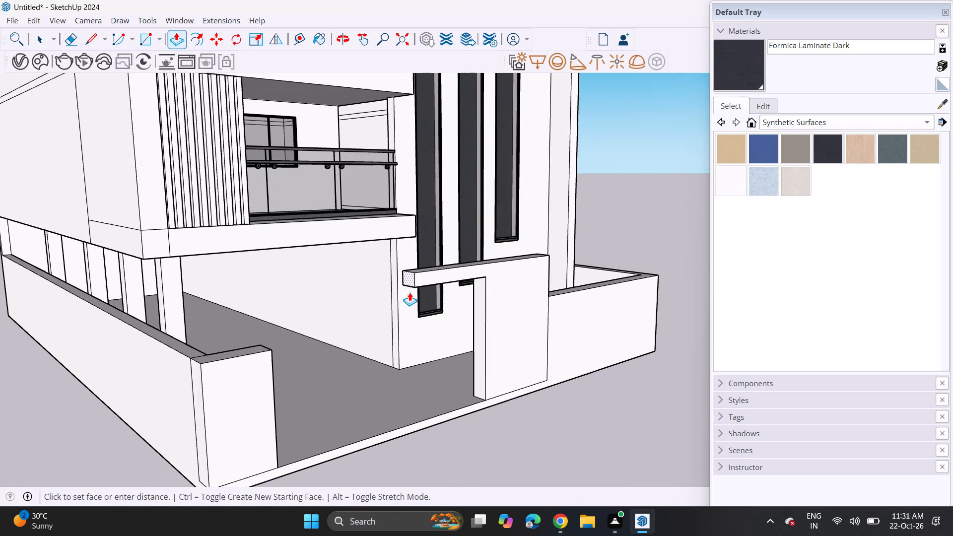
{"action": "middle_click_drag", "start_coordinate": [402, 303], "coordinate": [252, 283]}
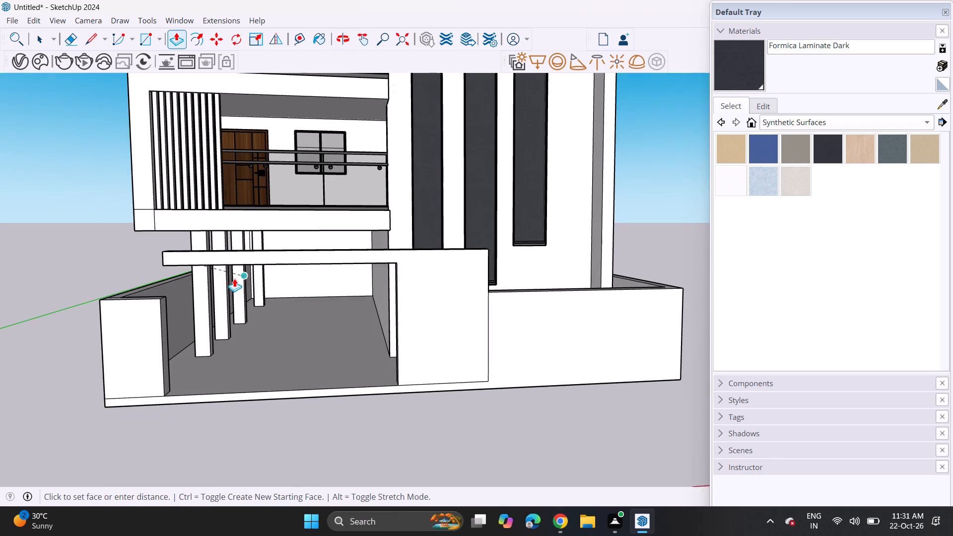
{"action": "left_click", "coordinate": [166, 312]}
Extrude the beam's free end a short distance further as a separate segment about as wide as a post.
{"action": "middle_click_drag", "start_coordinate": [180, 221], "coordinate": [207, 110]}
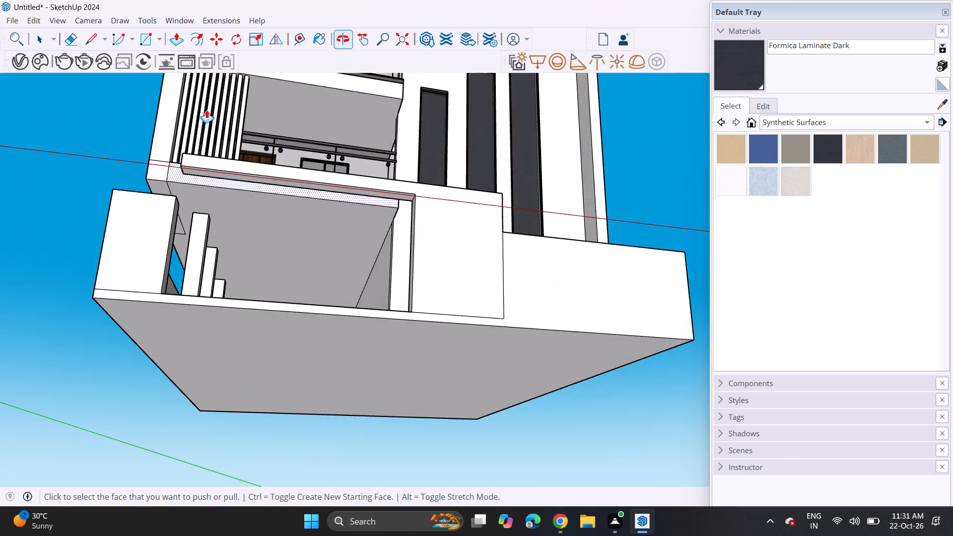
{"action": "scroll", "coordinate": [187, 154], "scroll_direction": "up", "scroll_amount": 11}
{"action": "middle_click_drag", "start_coordinate": [187, 167], "coordinate": [252, 208]}
{"action": "left_click", "coordinate": [250, 228]}
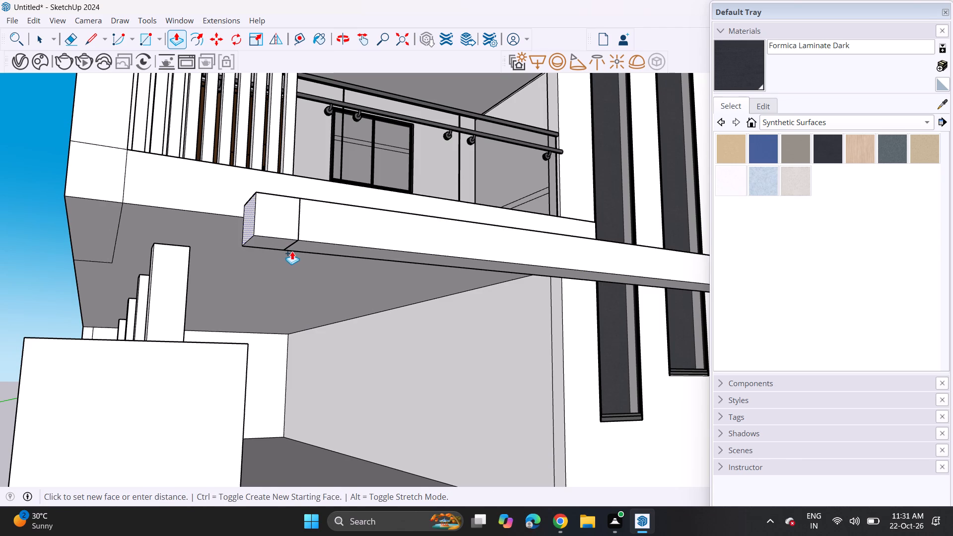
{"action": "left_click", "coordinate": [294, 251]}
Extrude the underside of the beam's end segment down to the ground slab to form the entrance frame's post.
{"action": "middle_click_drag", "start_coordinate": [302, 248], "coordinate": [213, 263]}
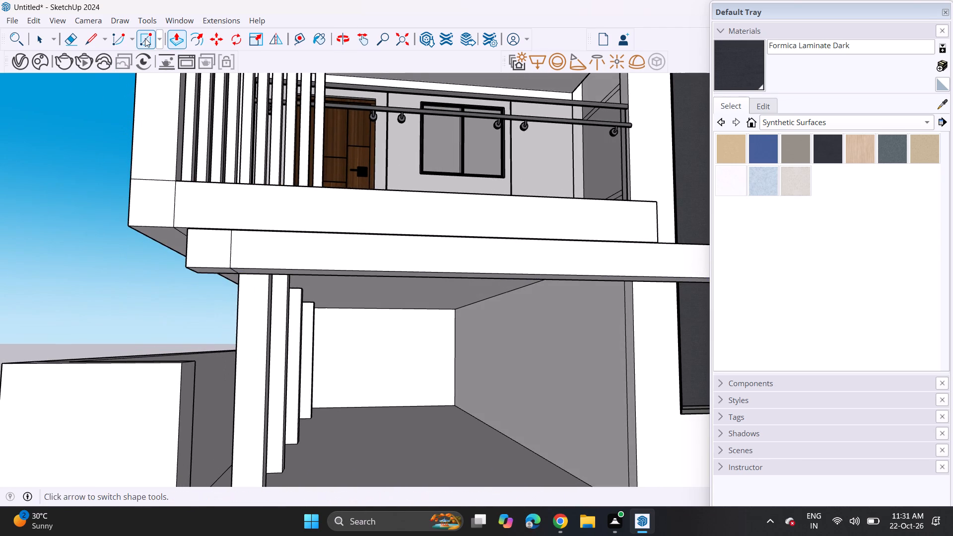
{"action": "left_click", "coordinate": [174, 34]}
{"action": "middle_click_drag", "start_coordinate": [238, 286], "coordinate": [238, 239]}
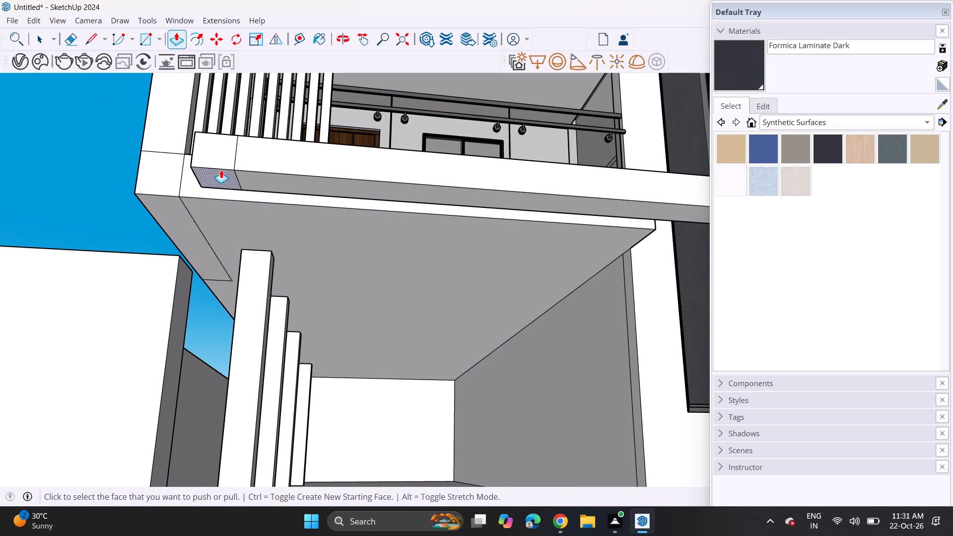
{"action": "left_click", "coordinate": [221, 170]}
{"action": "scroll", "coordinate": [203, 291], "scroll_direction": "down", "scroll_amount": 7}
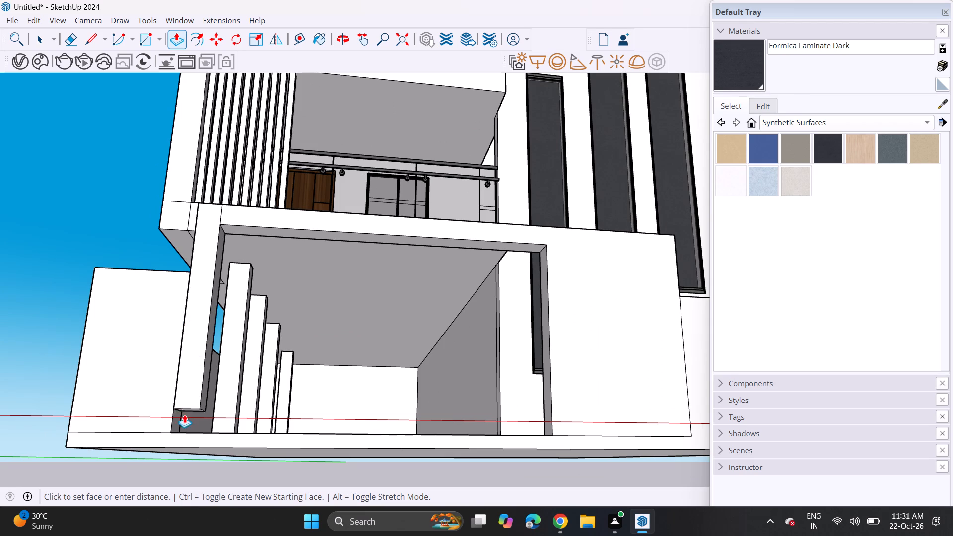
{"action": "left_click", "coordinate": [176, 431]}
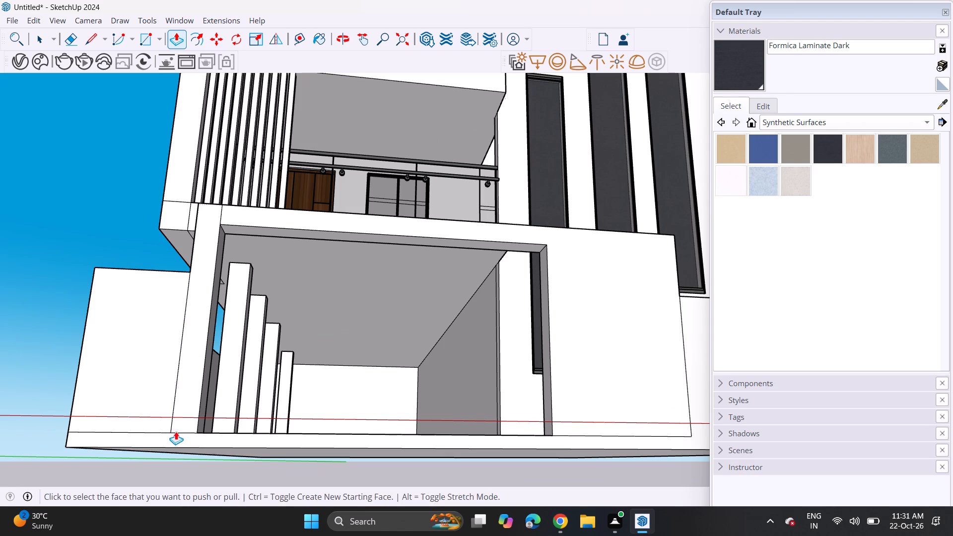
Erase the seam line between the beam and the new post on the entrance frame's front face.
{"action": "middle_click_drag", "start_coordinate": [205, 353], "coordinate": [196, 404]}
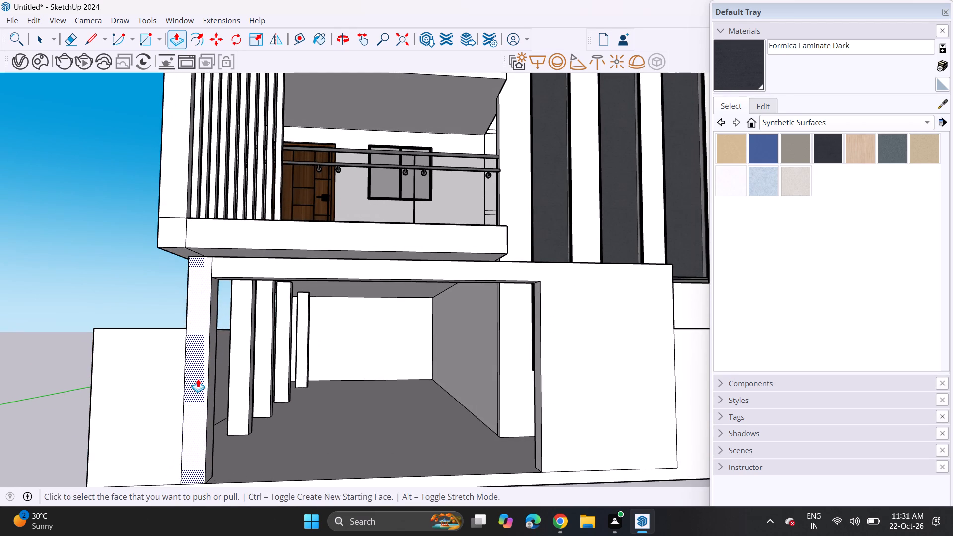
{"action": "left_click_drag", "start_coordinate": [71, 33], "coordinate": [76, 35]}
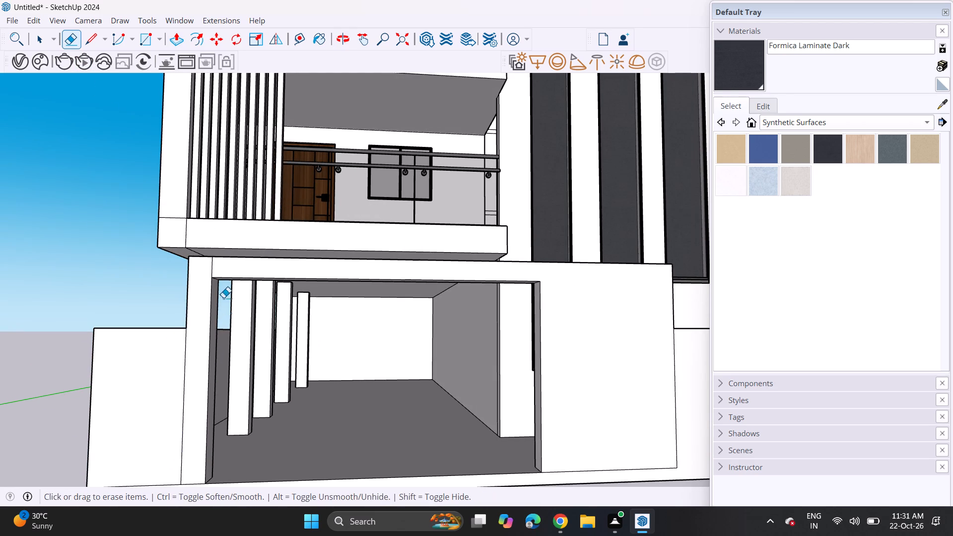
{"action": "scroll", "coordinate": [223, 317], "scroll_direction": "up", "scroll_amount": 4}
{"action": "left_click", "coordinate": [193, 206]}
{"action": "scroll", "coordinate": [196, 205], "scroll_direction": "down", "scroll_amount": 3}
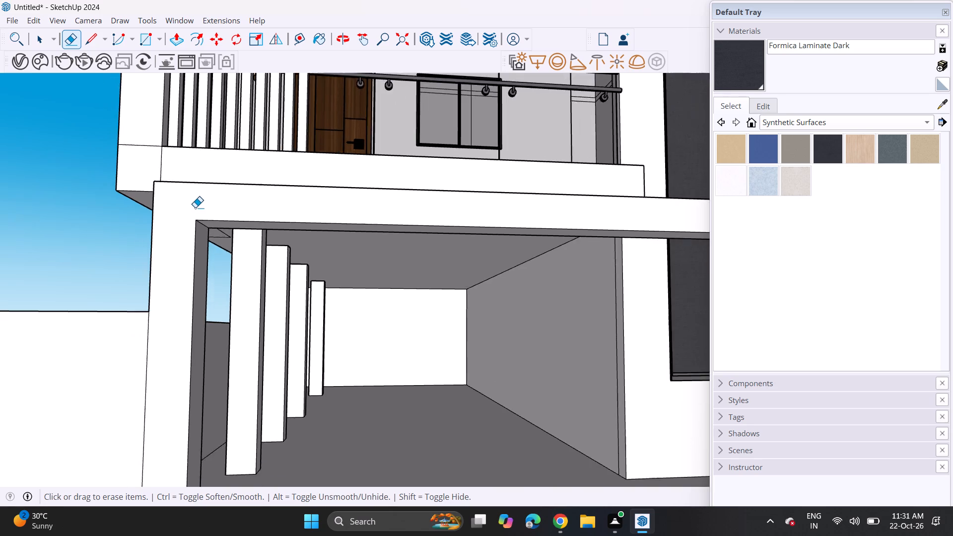
{"action": "scroll", "coordinate": [195, 208], "scroll_direction": "down", "scroll_amount": 8}
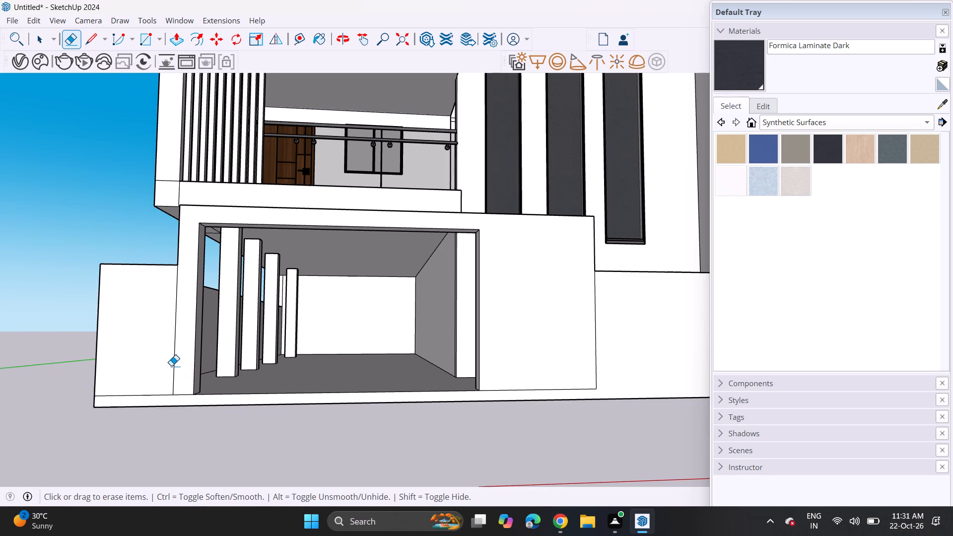
Push the front face of the whole entrance frame slightly back from the front edge of the slab.
{"action": "middle_click_drag", "start_coordinate": [169, 332], "coordinate": [155, 419]}
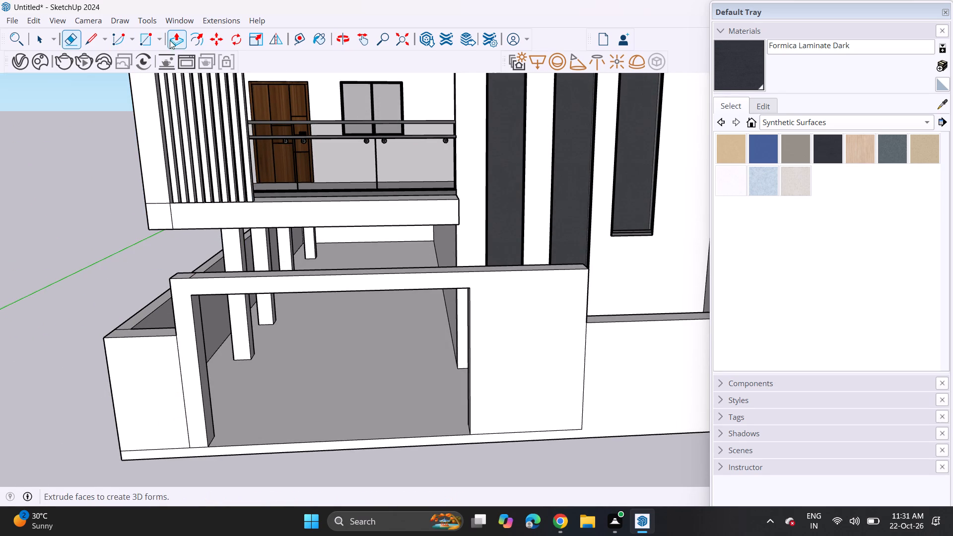
{"action": "left_click", "coordinate": [175, 41]}
{"action": "left_click", "coordinate": [199, 431]}
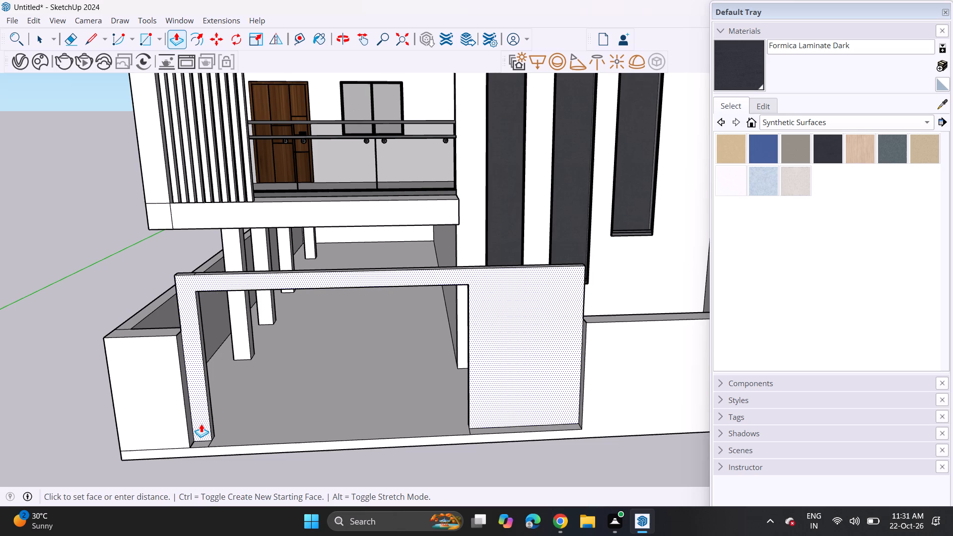
{"action": "left_click", "coordinate": [199, 427]}
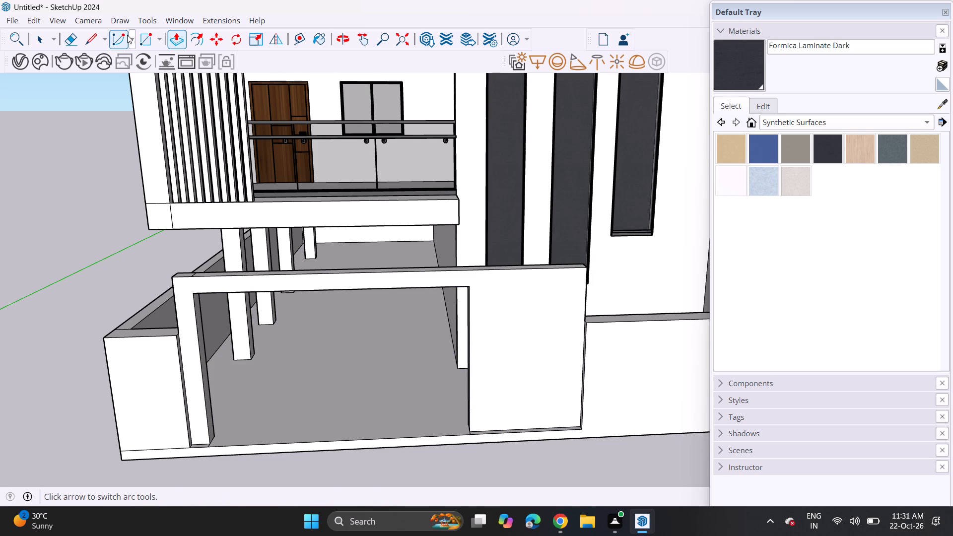
Draw a small rectangle at the top of the low front wall's exposed end strip, beside the tall wall section.
{"action": "left_click", "coordinate": [145, 36]}
{"action": "middle_click_drag", "start_coordinate": [457, 256], "coordinate": [583, 272]}
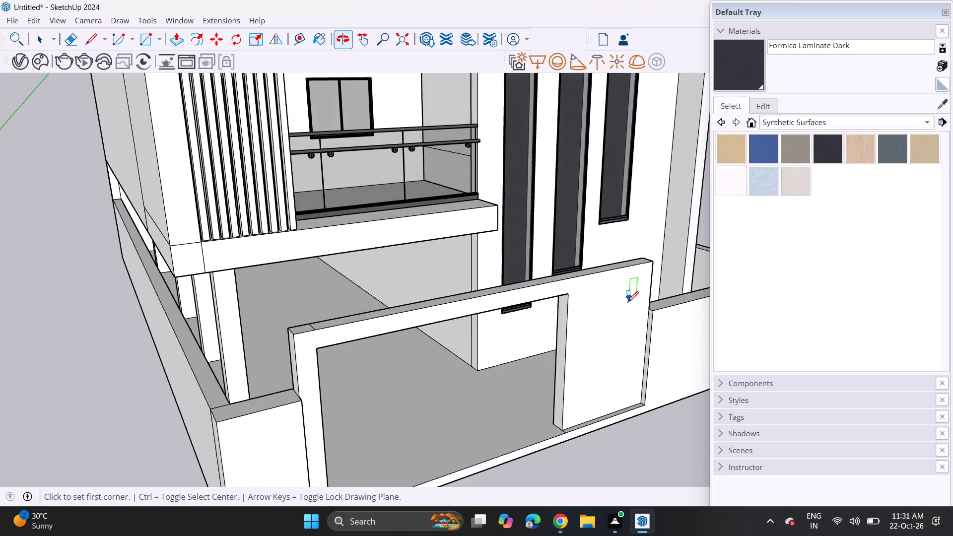
{"action": "scroll", "coordinate": [627, 308], "scroll_direction": "up", "scroll_amount": 4}
{"action": "scroll", "coordinate": [669, 319], "scroll_direction": "up", "scroll_amount": 4}
{"action": "left_click", "coordinate": [666, 308]}
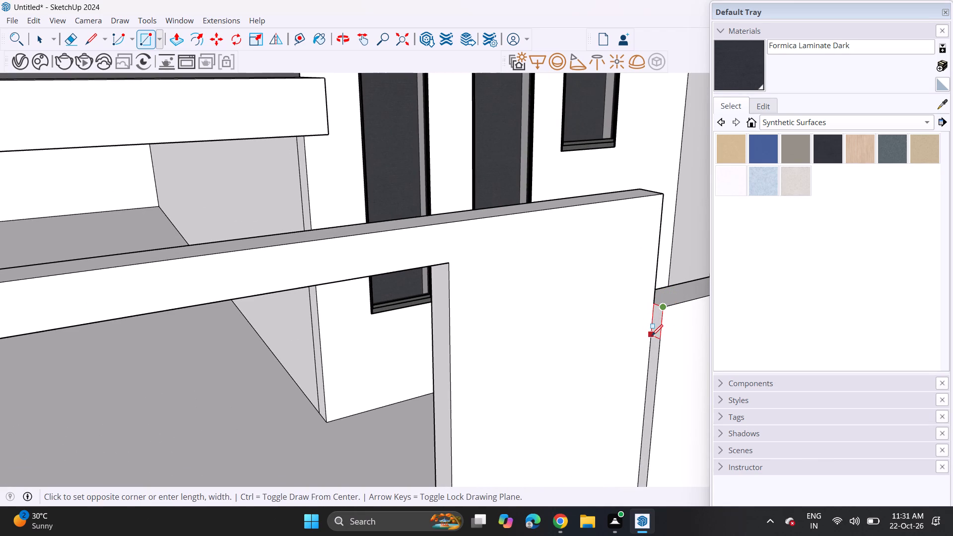
{"action": "left_click", "coordinate": [652, 336]}
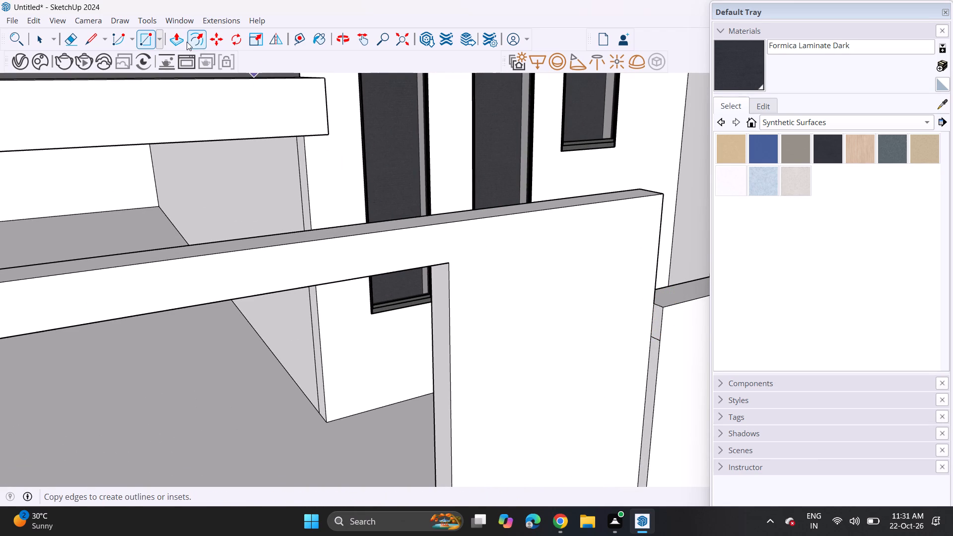
Extrude the small rectangle across the tall wall section's face as a band ending partway along it.
{"action": "left_click", "coordinate": [187, 42]}
{"action": "left_click", "coordinate": [181, 37]}
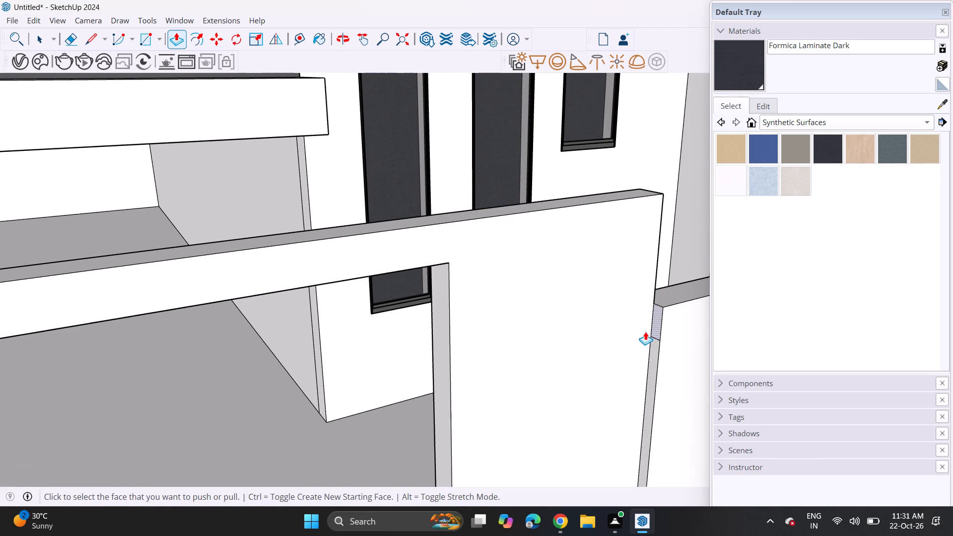
{"action": "left_click", "coordinate": [655, 329]}
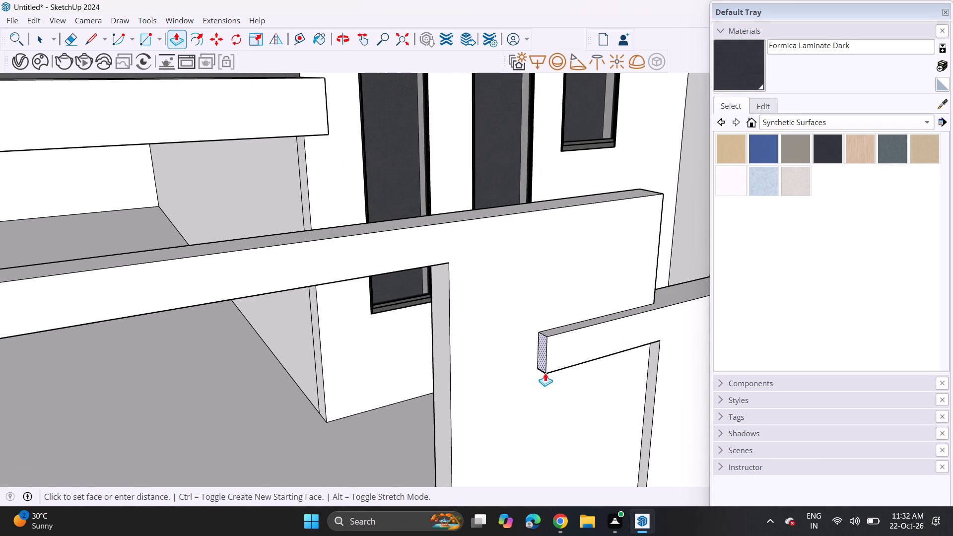
{"action": "left_click", "coordinate": [553, 369]}
Outline a long recessed-panel area on the low front wall, from the band's lower edge near the outer corner and back to the tall section.
{"action": "middle_click_drag", "start_coordinate": [572, 377], "coordinate": [454, 332]}
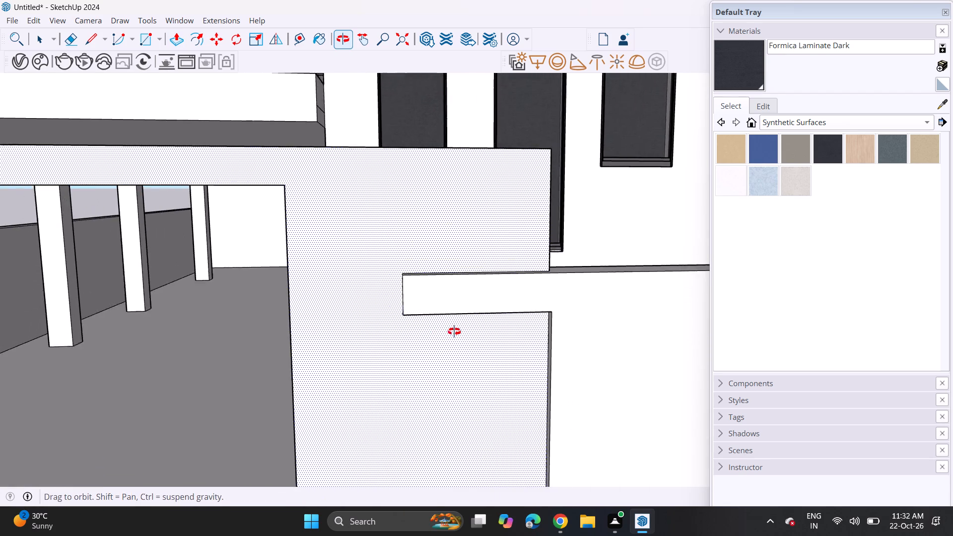
{"action": "middle_click_drag", "start_coordinate": [454, 332], "coordinate": [442, 328]}
{"action": "scroll", "coordinate": [442, 328], "scroll_direction": "down", "scroll_amount": 9}
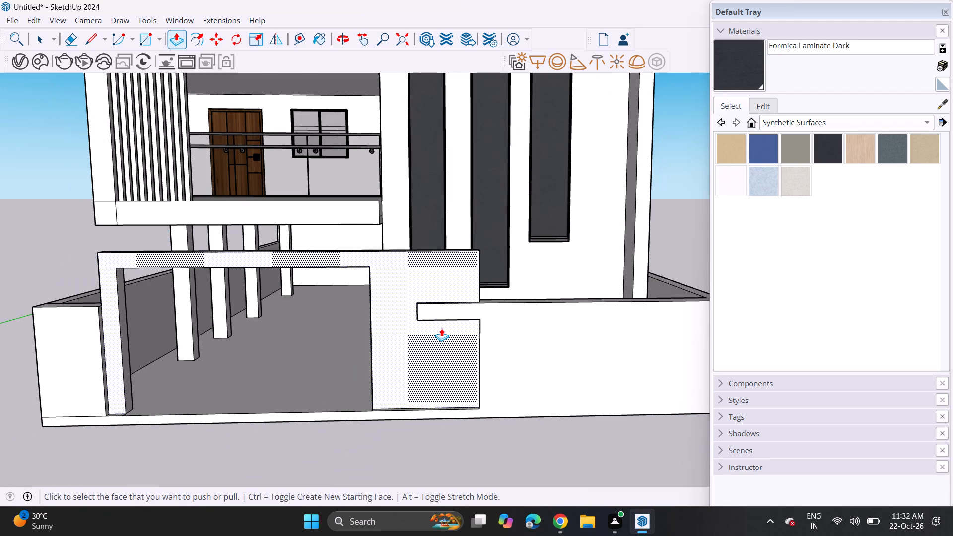
{"action": "scroll", "coordinate": [440, 327], "scroll_direction": "down", "scroll_amount": 3}
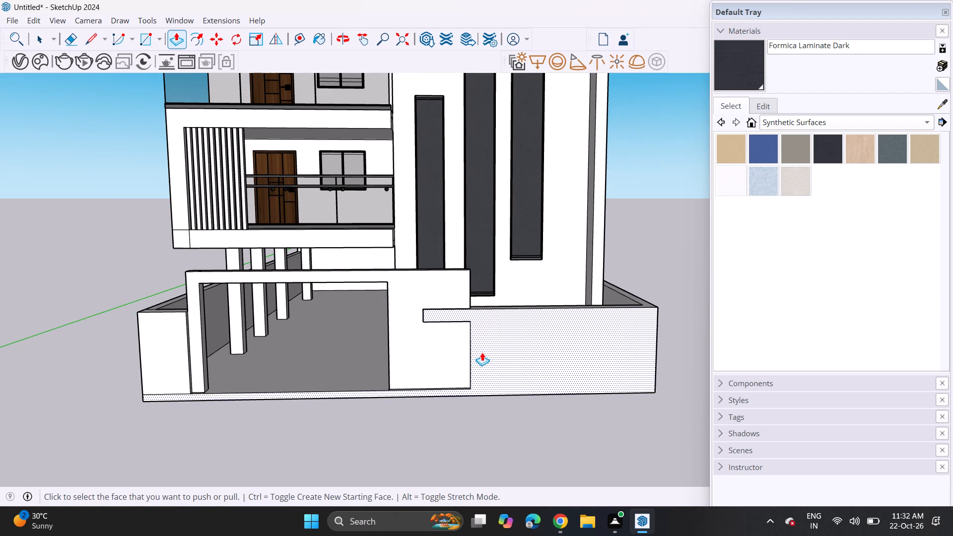
{"action": "middle_click_drag", "start_coordinate": [487, 321], "coordinate": [499, 354]}
{"action": "scroll", "coordinate": [476, 313], "scroll_direction": "up", "scroll_amount": 5}
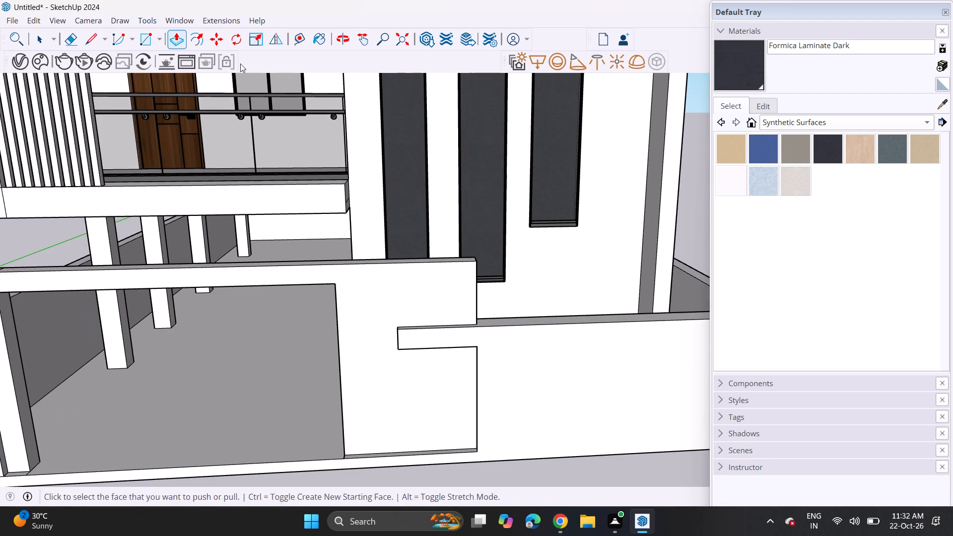
{"action": "left_click", "coordinate": [93, 34]}
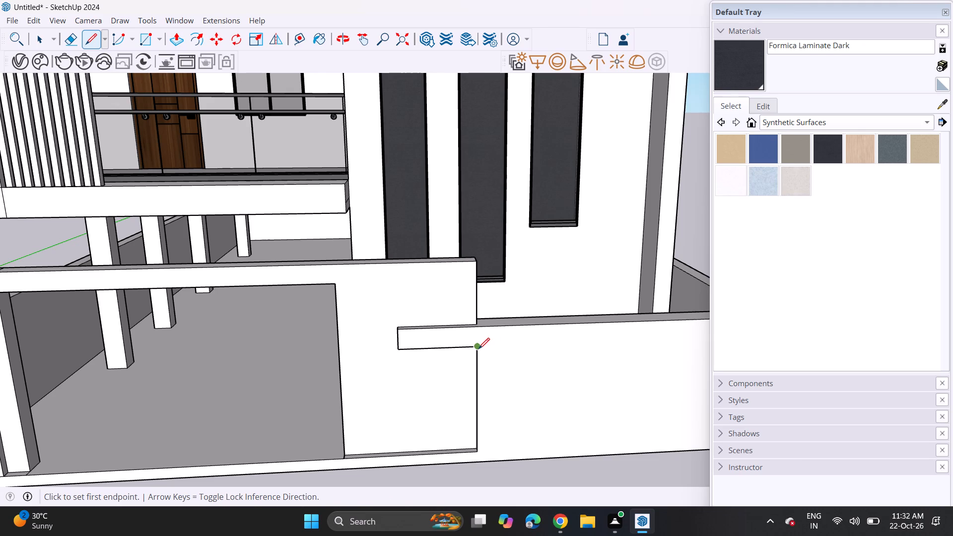
{"action": "left_click", "coordinate": [478, 349]}
{"action": "scroll", "coordinate": [536, 363], "scroll_direction": "down", "scroll_amount": 4}
{"action": "middle_click_drag", "start_coordinate": [525, 361], "coordinate": [460, 362], "text": "shift"}
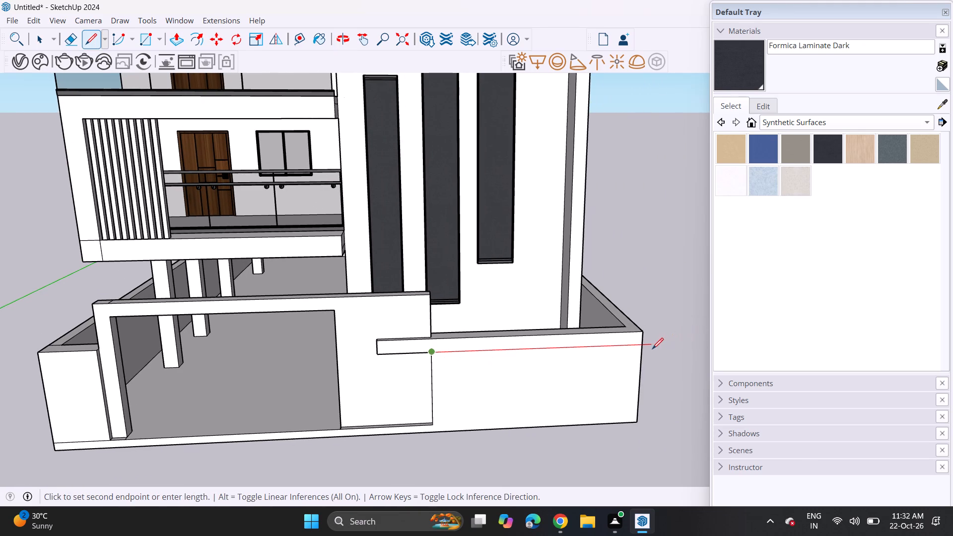
{"action": "left_click", "coordinate": [634, 344]}
{"action": "left_click", "coordinate": [629, 406]}
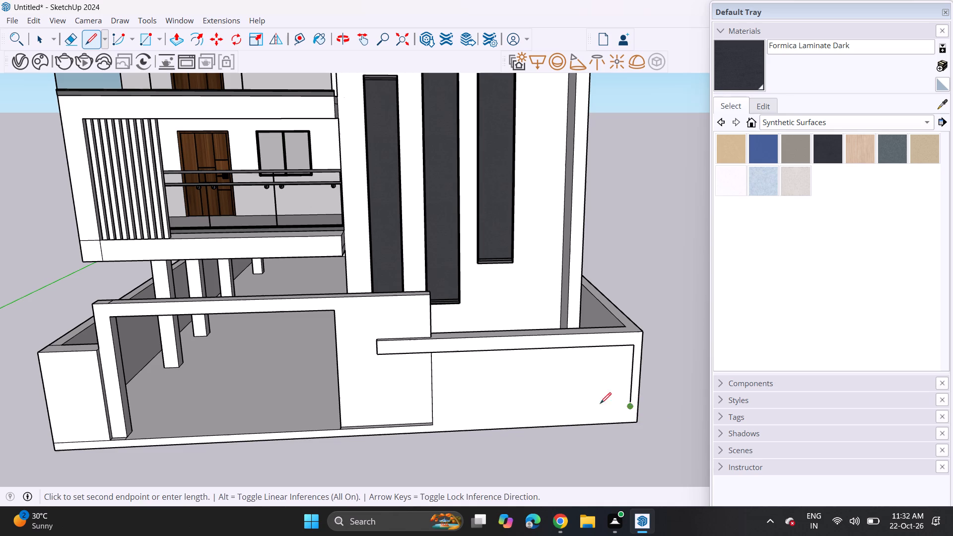
{"action": "left_click", "coordinate": [432, 414]}
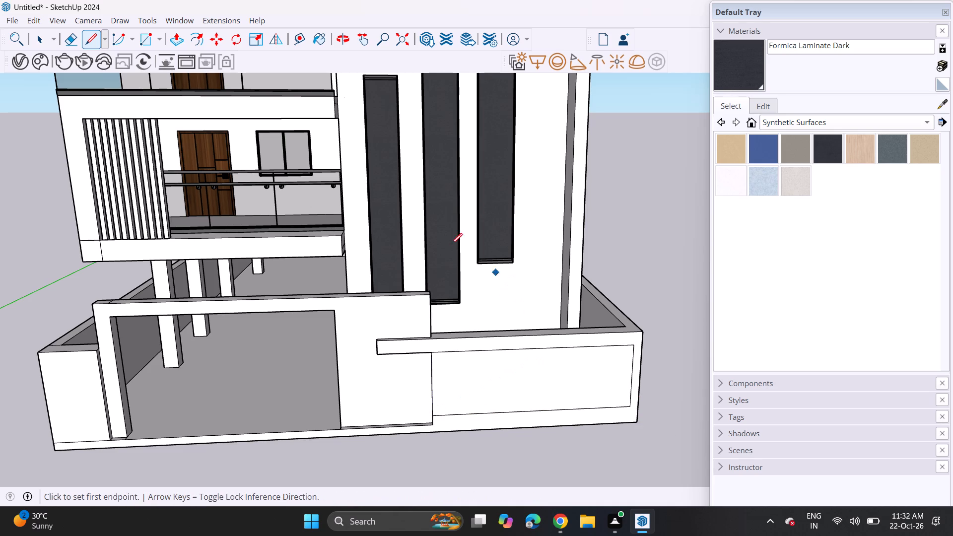
Pull the front face around the outlined panel area slightly outward, leaving the low front wall's panel recessed.
{"action": "left_click_drag", "start_coordinate": [172, 33], "coordinate": [183, 40]}
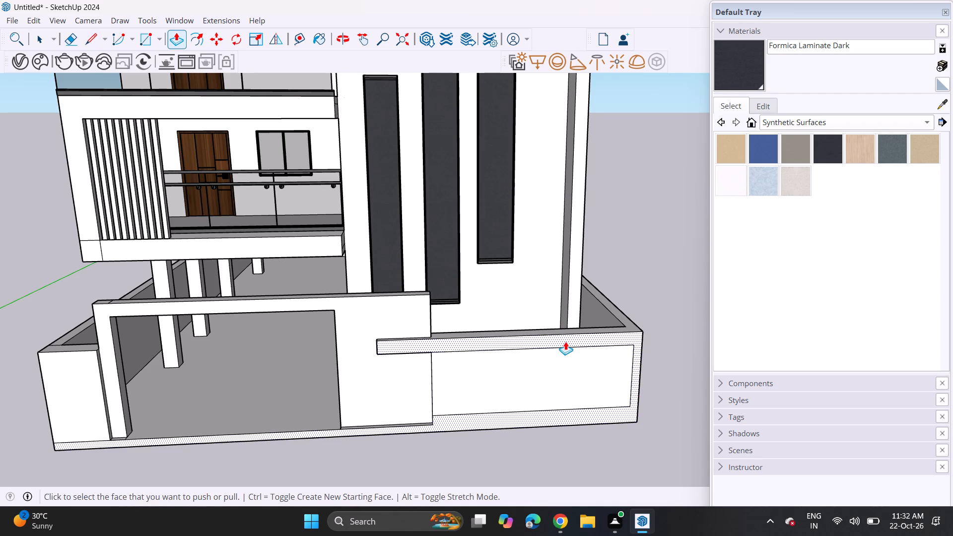
{"action": "left_click", "coordinate": [565, 341]}
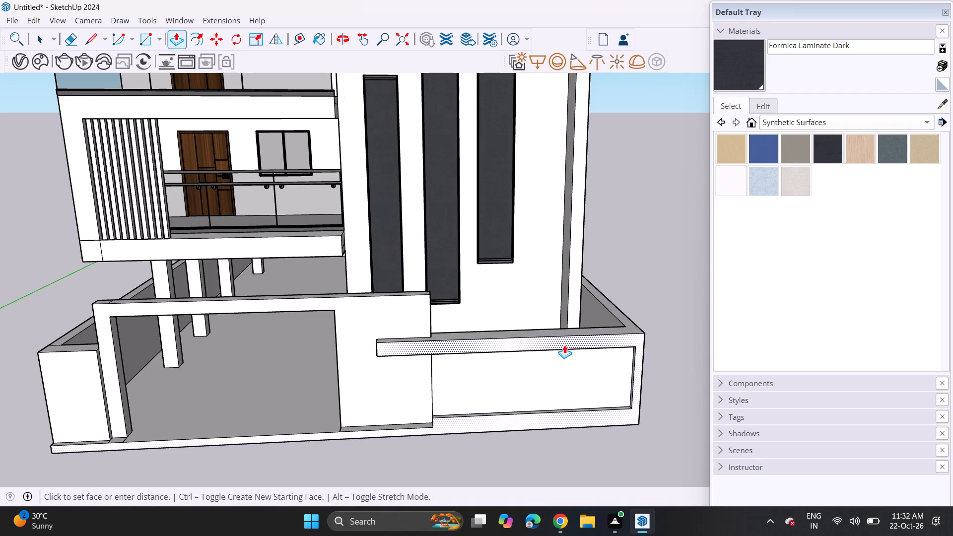
{"action": "left_click", "coordinate": [564, 345]}
Draw a thin horizontal strip on the tower wall below the overhang, from the balcony-side edge to the highest dark panel.
{"action": "middle_click_drag", "start_coordinate": [499, 318], "coordinate": [486, 255]}
{"action": "scroll", "coordinate": [452, 217], "scroll_direction": "down", "scroll_amount": 3}
{"action": "middle_click_drag", "start_coordinate": [452, 217], "coordinate": [498, 486], "text": "shift"}
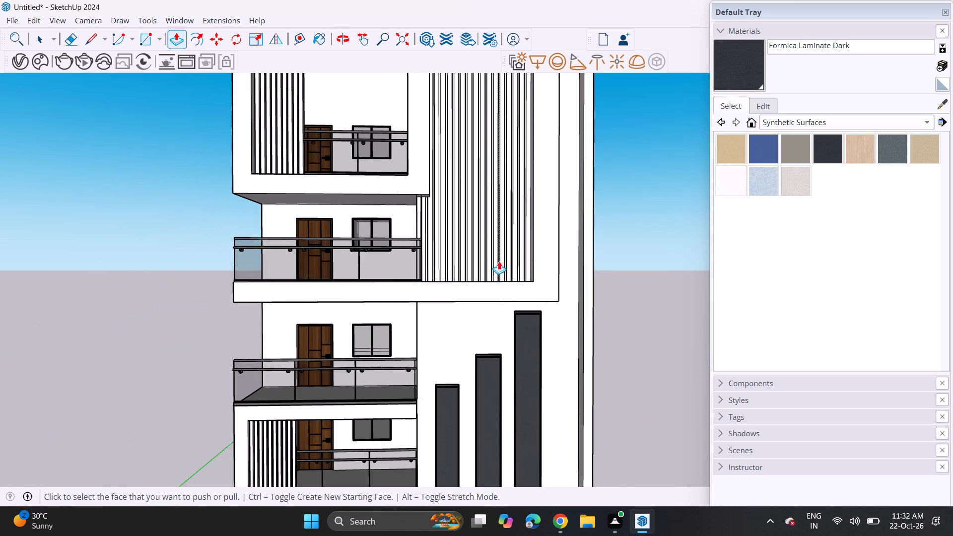
{"action": "middle_click_drag", "start_coordinate": [499, 261], "coordinate": [495, 292], "text": "shift"}
{"action": "left_click", "coordinate": [139, 32]}
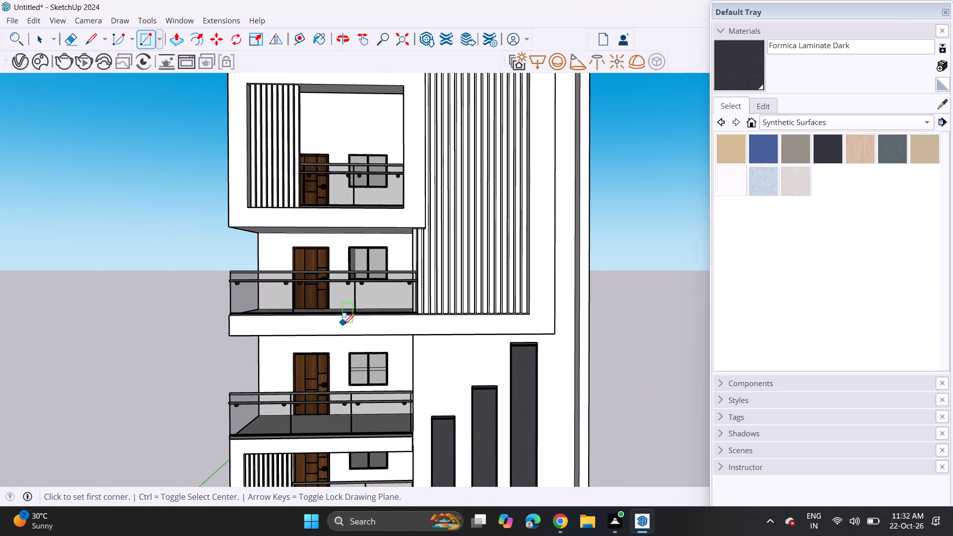
{"action": "scroll", "coordinate": [406, 371], "scroll_direction": "up", "scroll_amount": 4}
{"action": "middle_click_drag", "start_coordinate": [397, 370], "coordinate": [324, 323], "text": "shift"}
{"action": "scroll", "coordinate": [326, 326], "scroll_direction": "up", "scroll_amount": 4, "text": "shift"}
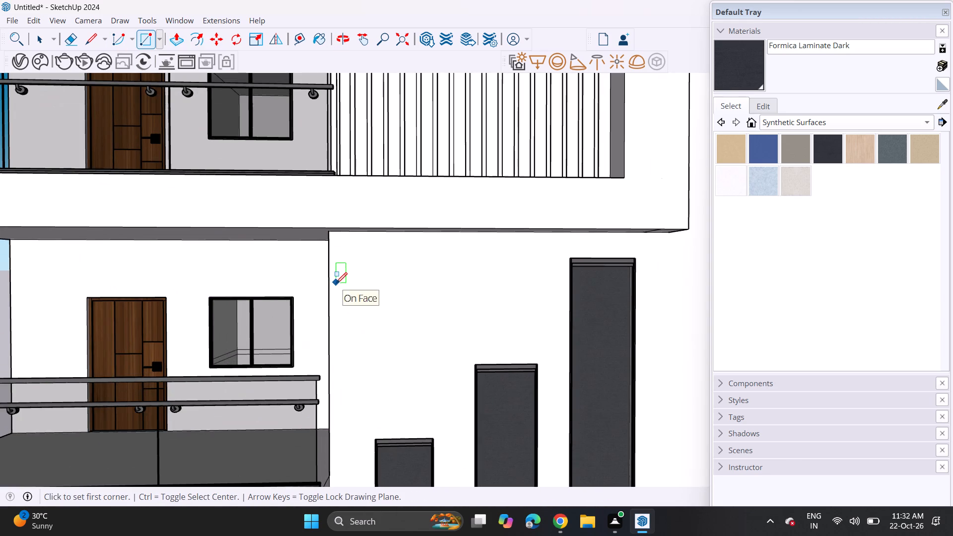
{"action": "left_click", "coordinate": [332, 278]}
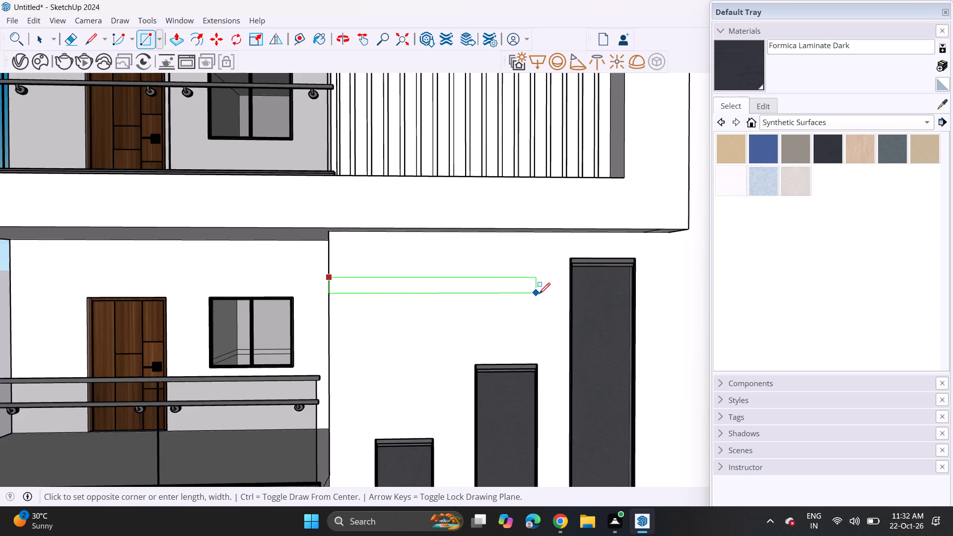
{"action": "scroll", "coordinate": [543, 295], "scroll_direction": "up", "scroll_amount": 7}
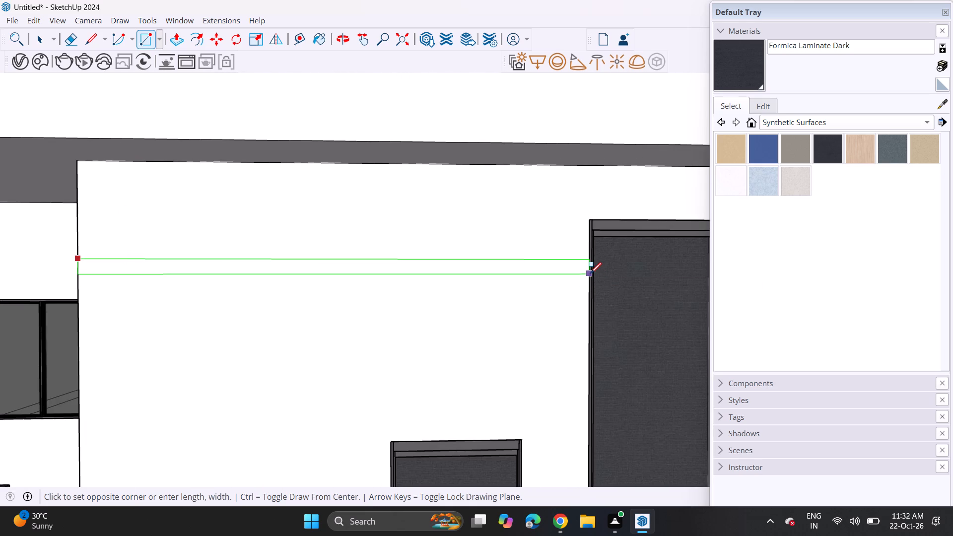
{"action": "scroll", "coordinate": [589, 271], "scroll_direction": "up", "scroll_amount": 10}
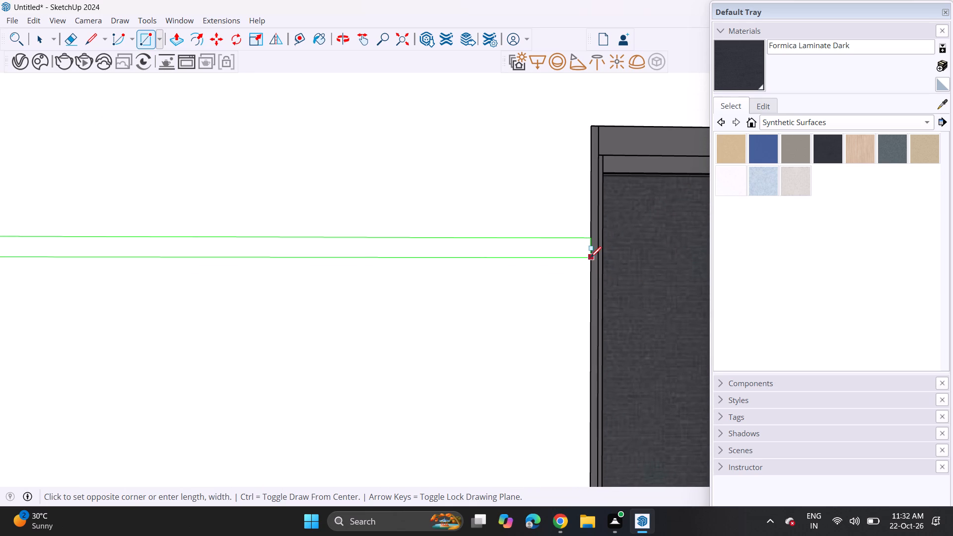
{"action": "left_click", "coordinate": [591, 258]}
Draw a matching thin strip in line on the other side of the highest dark panel, reaching the tower wall's outer edge.
{"action": "scroll", "coordinate": [526, 294], "scroll_direction": "down", "scroll_amount": 9}
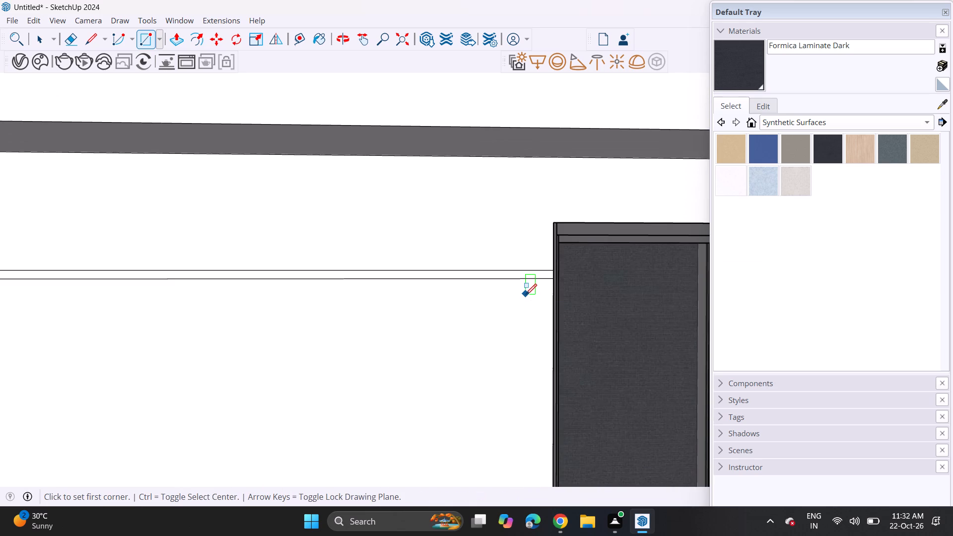
{"action": "scroll", "coordinate": [535, 335], "scroll_direction": "down", "scroll_amount": 4}
{"action": "scroll", "coordinate": [632, 267], "scroll_direction": "down", "scroll_amount": 3}
{"action": "middle_click_drag", "start_coordinate": [632, 280], "coordinate": [506, 276]}
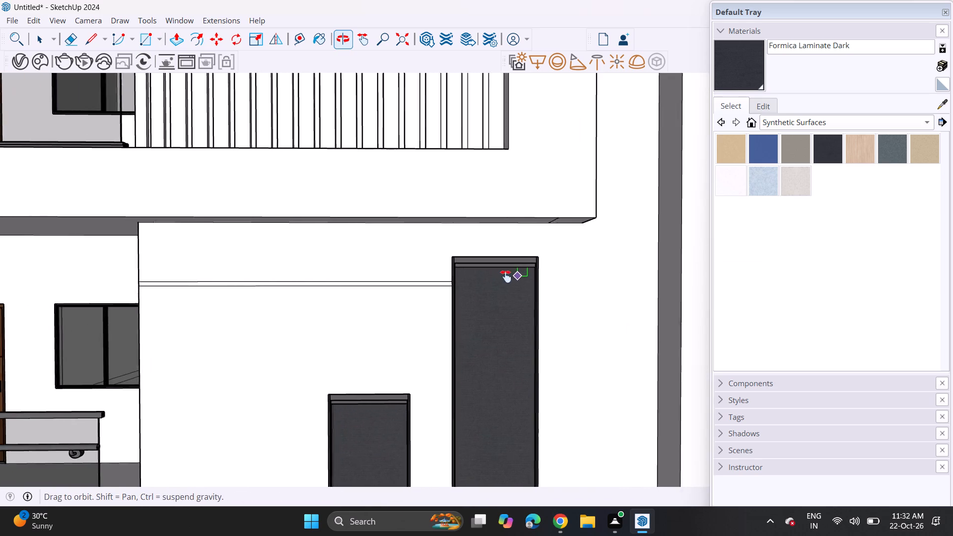
{"action": "middle_click_drag", "start_coordinate": [506, 276], "coordinate": [502, 276]}
{"action": "scroll", "coordinate": [546, 294], "scroll_direction": "up", "scroll_amount": 8}
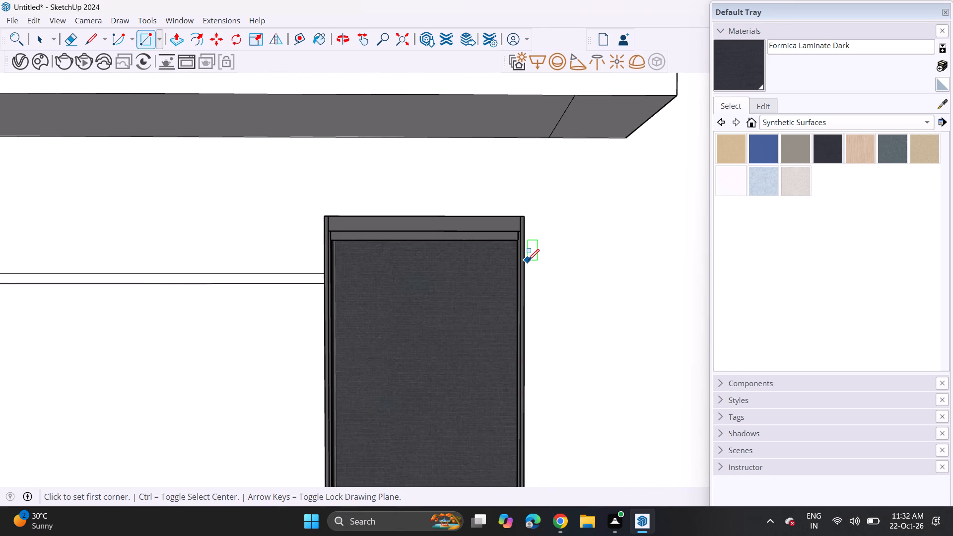
{"action": "left_click", "coordinate": [525, 264]}
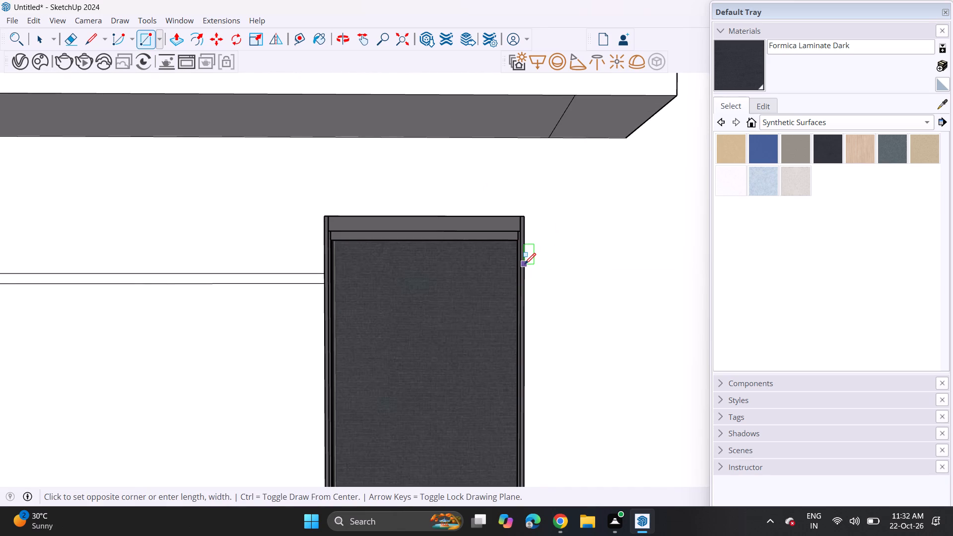
{"action": "scroll", "coordinate": [559, 277], "scroll_direction": "down", "scroll_amount": 6}
{"action": "scroll", "coordinate": [603, 292], "scroll_direction": "down", "scroll_amount": 3}
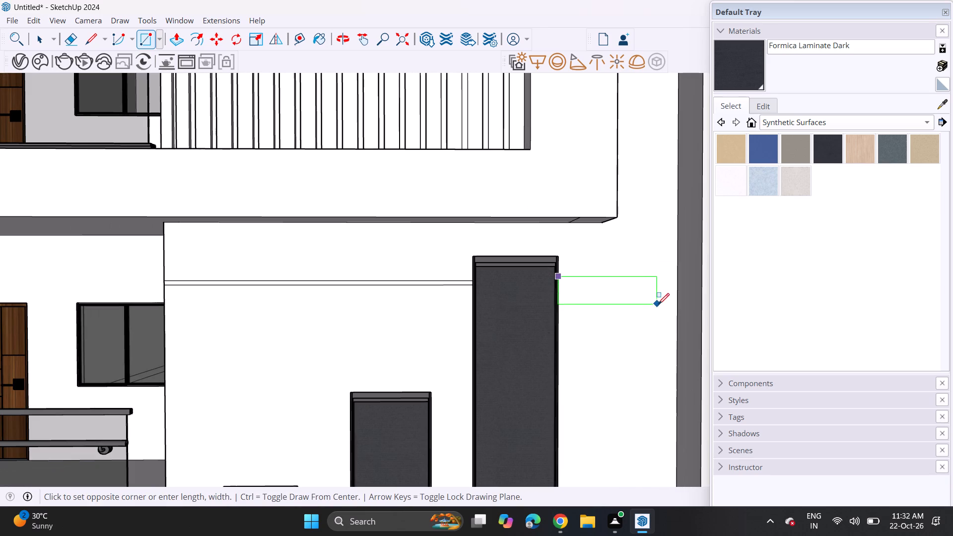
{"action": "left_click", "coordinate": [681, 284]}
Draw a second thin horizontal strip from the tower wall's balcony-side edge to the middle dark panel, just below its top.
{"action": "scroll", "coordinate": [565, 336], "scroll_direction": "down", "scroll_amount": 4}
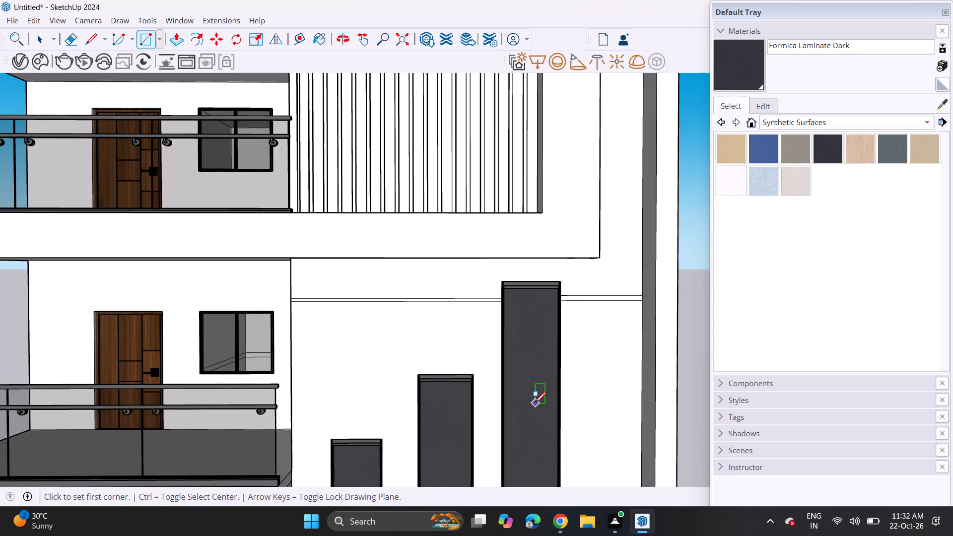
{"action": "middle_click_drag", "start_coordinate": [532, 355], "coordinate": [532, 214], "text": "shift"}
{"action": "scroll", "coordinate": [532, 214], "scroll_direction": "down", "scroll_amount": 6}
{"action": "scroll", "coordinate": [495, 222], "scroll_direction": "up", "scroll_amount": 3}
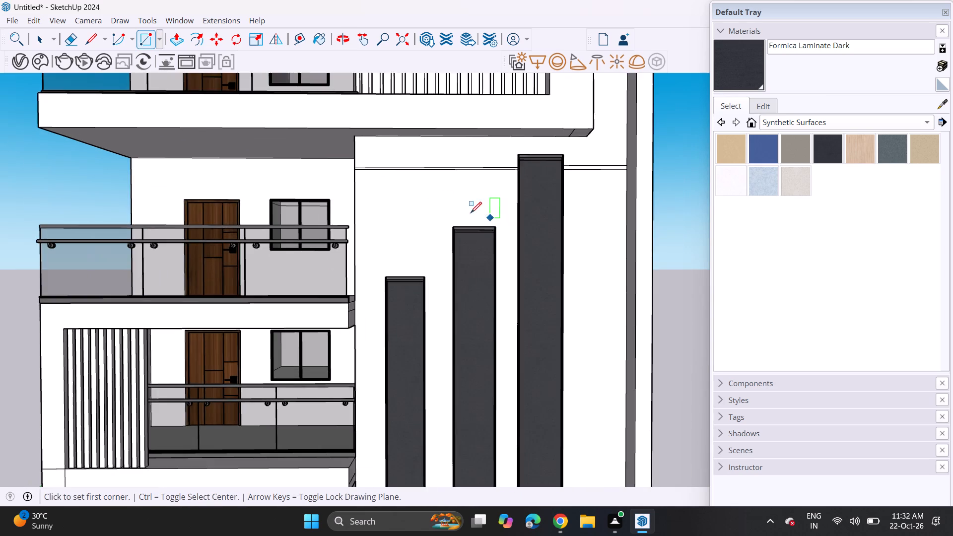
{"action": "scroll", "coordinate": [377, 218], "scroll_direction": "up", "scroll_amount": 4}
{"action": "scroll", "coordinate": [317, 259], "scroll_direction": "up", "scroll_amount": 2}
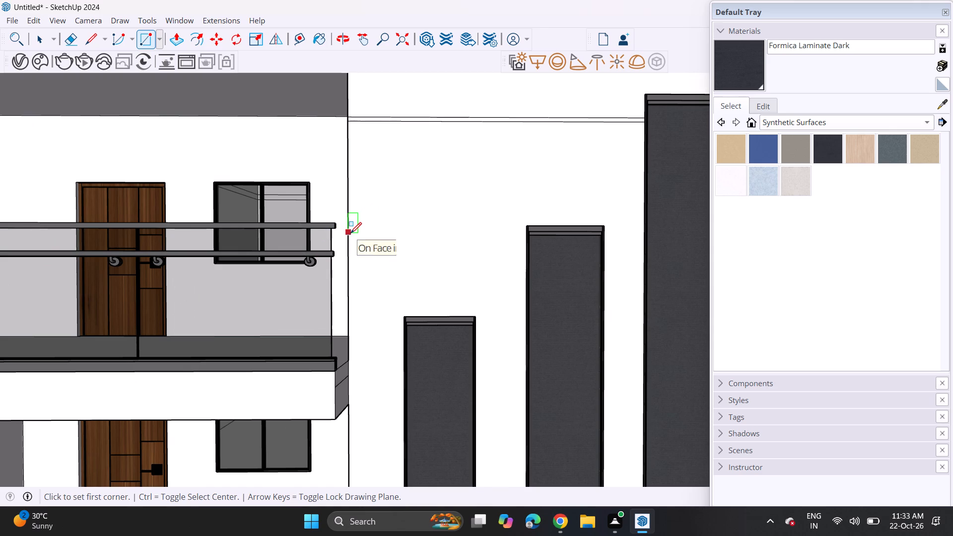
{"action": "left_click", "coordinate": [351, 239]}
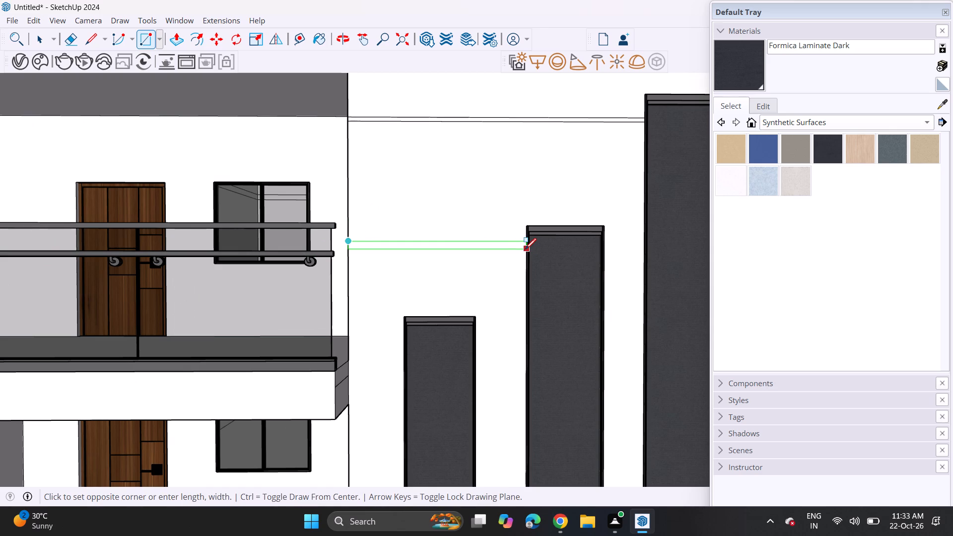
{"action": "left_click", "coordinate": [525, 249]}
Continue the second strip between the middle and highest dark panels and onward to the tower wall's outer edge.
{"action": "scroll", "coordinate": [529, 250], "scroll_direction": "down", "scroll_amount": 2}
{"action": "middle_click_drag", "start_coordinate": [536, 256], "coordinate": [415, 269], "text": "shift"}
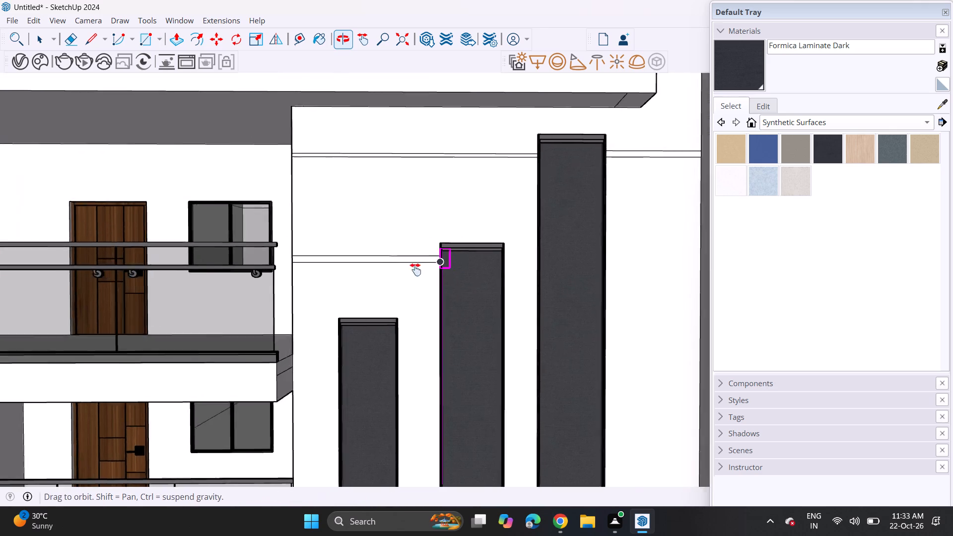
{"action": "middle_click_drag", "start_coordinate": [415, 269], "coordinate": [336, 284], "text": "shift"}
{"action": "scroll", "coordinate": [346, 285], "scroll_direction": "up", "scroll_amount": 2}
{"action": "scroll", "coordinate": [400, 270], "scroll_direction": "up", "scroll_amount": 7}
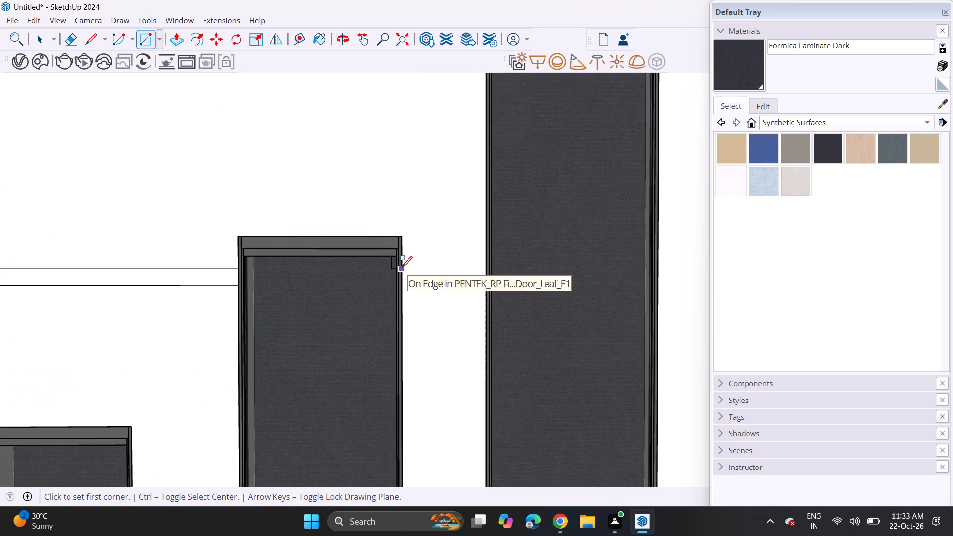
{"action": "left_click", "coordinate": [405, 265]}
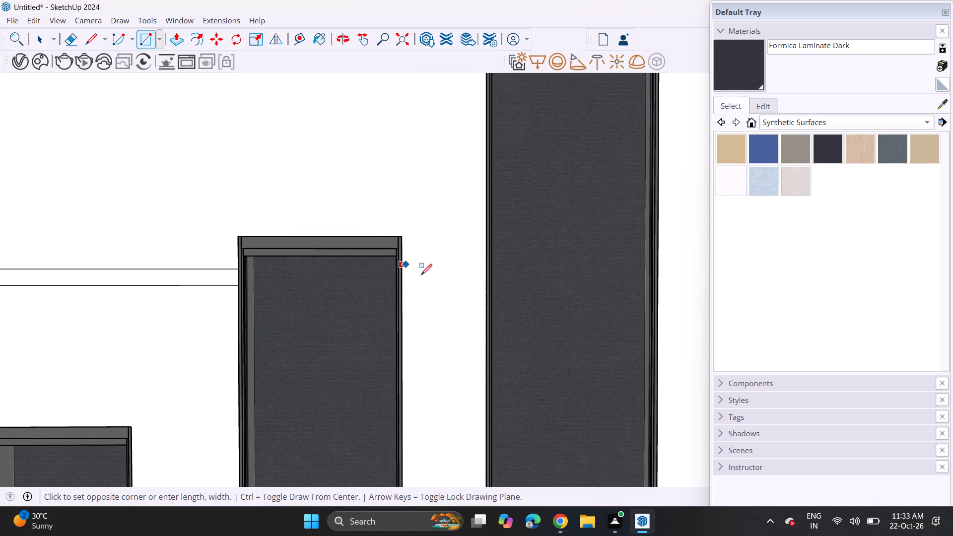
{"action": "left_click", "coordinate": [484, 283]}
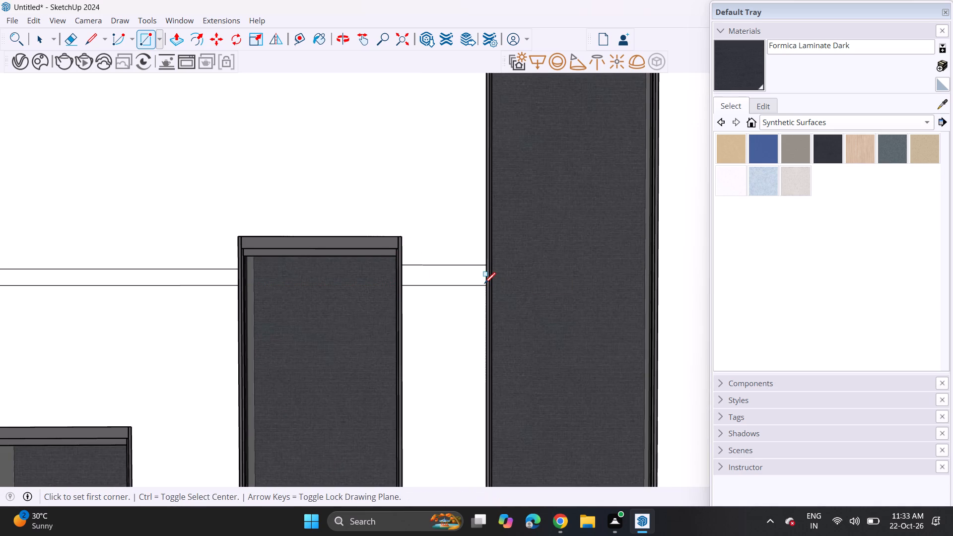
{"action": "scroll", "coordinate": [468, 277], "scroll_direction": "down", "scroll_amount": 4}
{"action": "middle_click_drag", "start_coordinate": [497, 275], "coordinate": [399, 277], "text": "shift"}
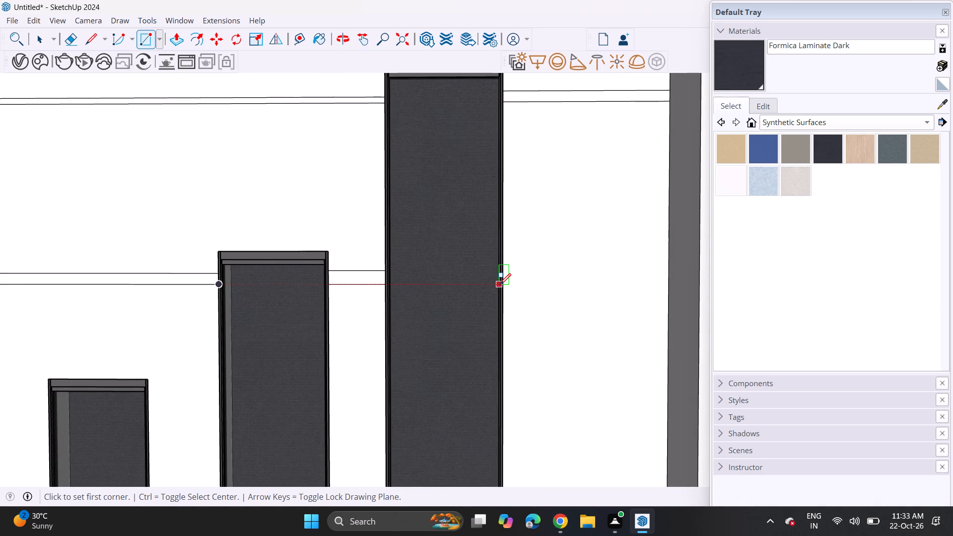
{"action": "left_click", "coordinate": [505, 285]}
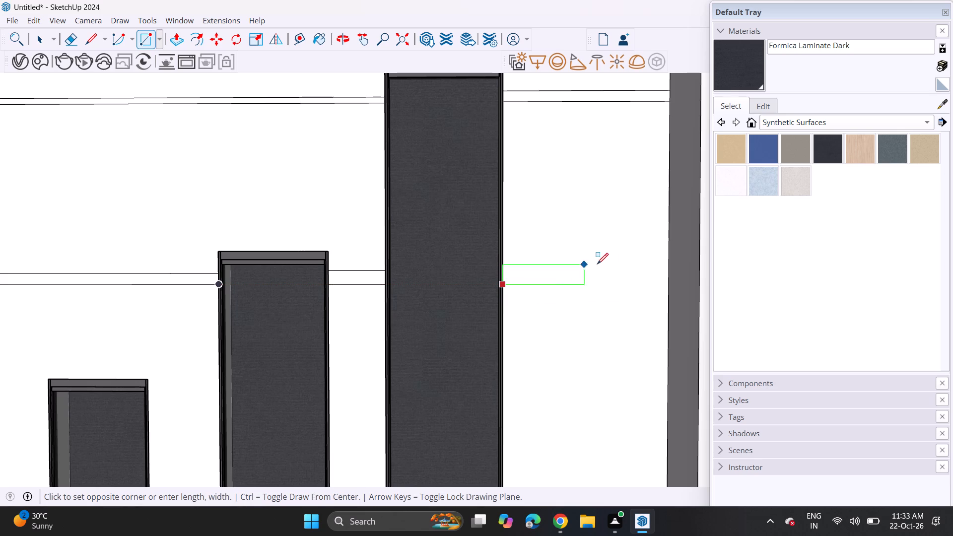
{"action": "left_click", "coordinate": [670, 271]}
Draw a third thin strip from the tower wall's balcony-side edge to the lowest dark panel, level with the balcony slab above.
{"action": "scroll", "coordinate": [582, 296], "scroll_direction": "down", "scroll_amount": 3}
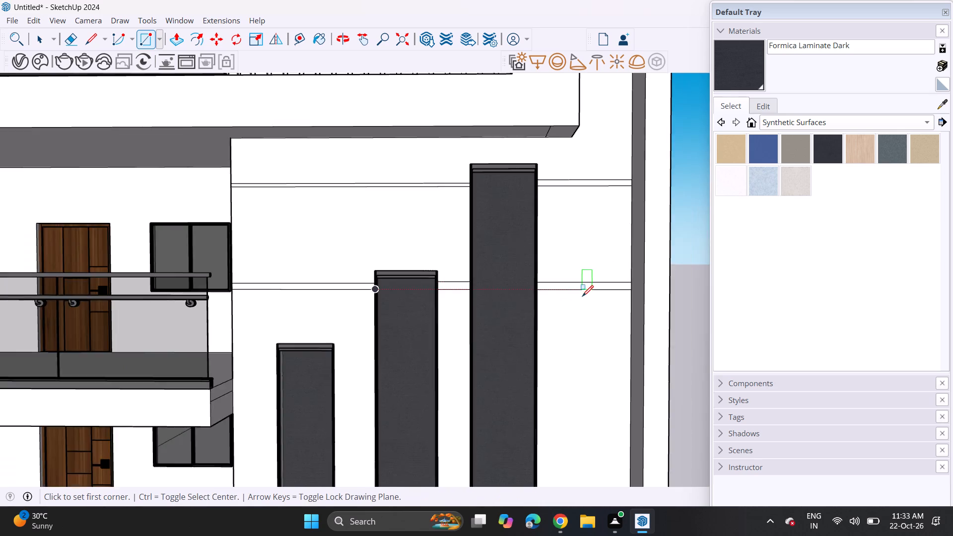
{"action": "scroll", "coordinate": [582, 296], "scroll_direction": "down", "scroll_amount": 7}
{"action": "middle_click_drag", "start_coordinate": [536, 384], "coordinate": [514, 235], "text": "shift"}
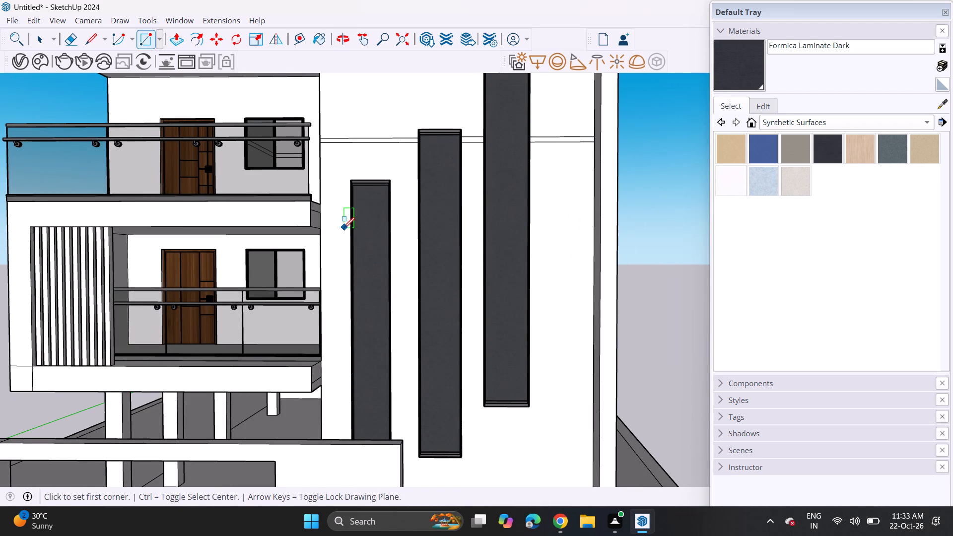
{"action": "scroll", "coordinate": [282, 234], "scroll_direction": "up", "scroll_amount": 4}
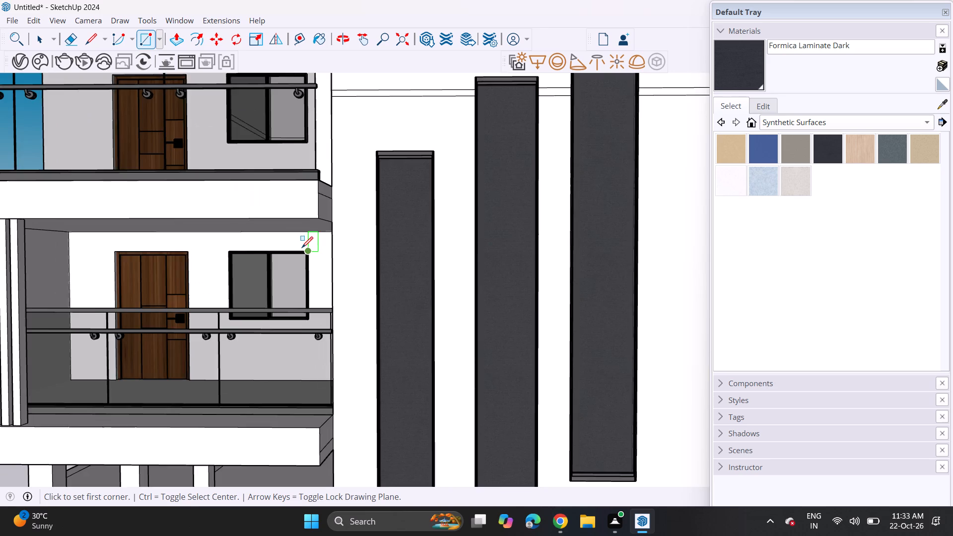
{"action": "scroll", "coordinate": [303, 248], "scroll_direction": "up", "scroll_amount": 4}
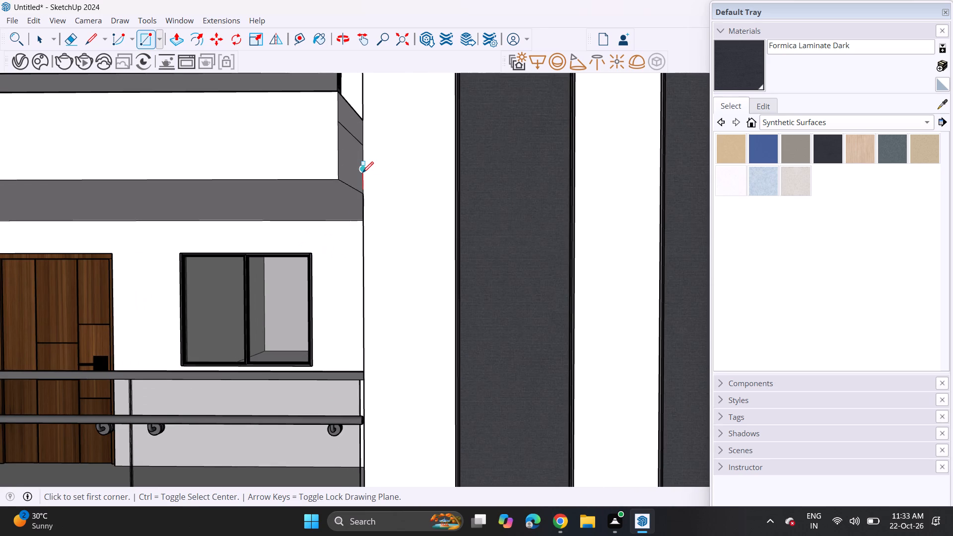
{"action": "left_click", "coordinate": [362, 173]}
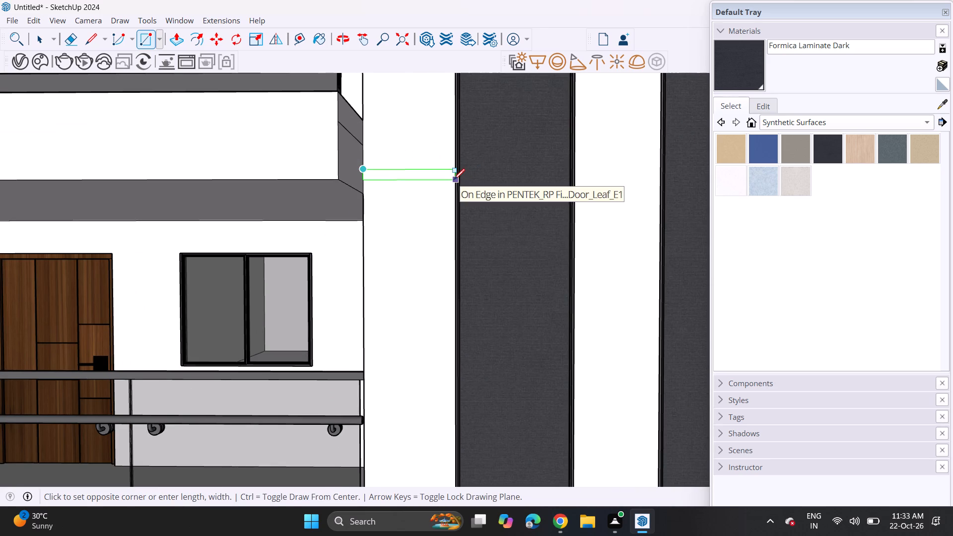
{"action": "left_click", "coordinate": [454, 180]}
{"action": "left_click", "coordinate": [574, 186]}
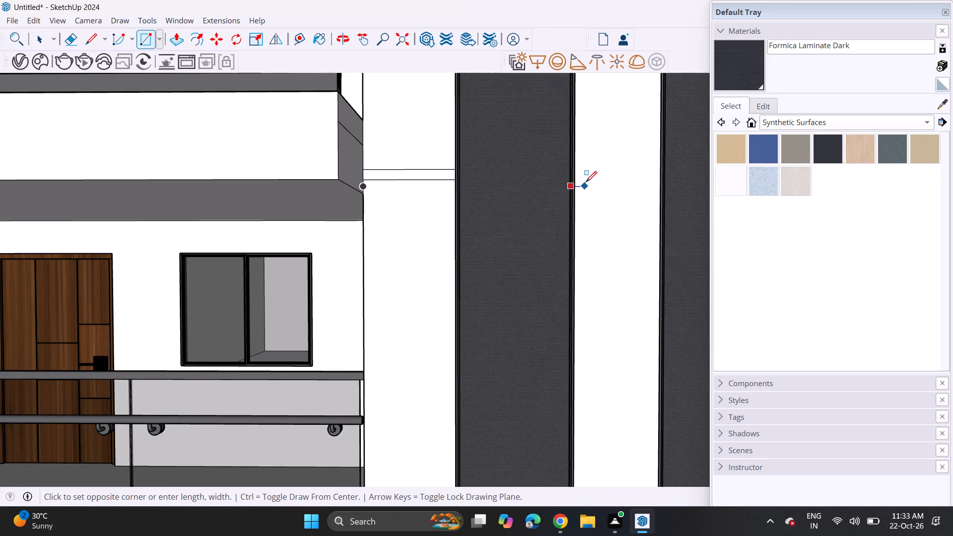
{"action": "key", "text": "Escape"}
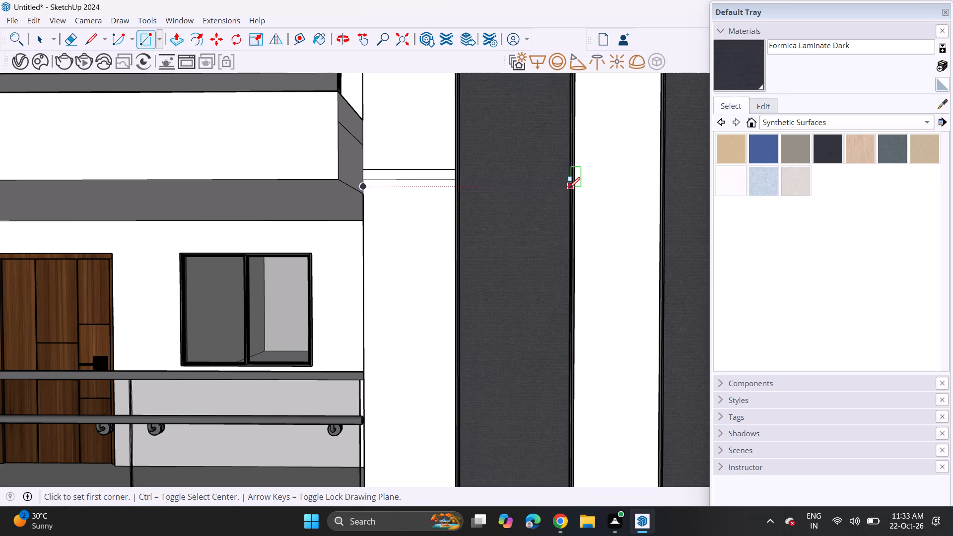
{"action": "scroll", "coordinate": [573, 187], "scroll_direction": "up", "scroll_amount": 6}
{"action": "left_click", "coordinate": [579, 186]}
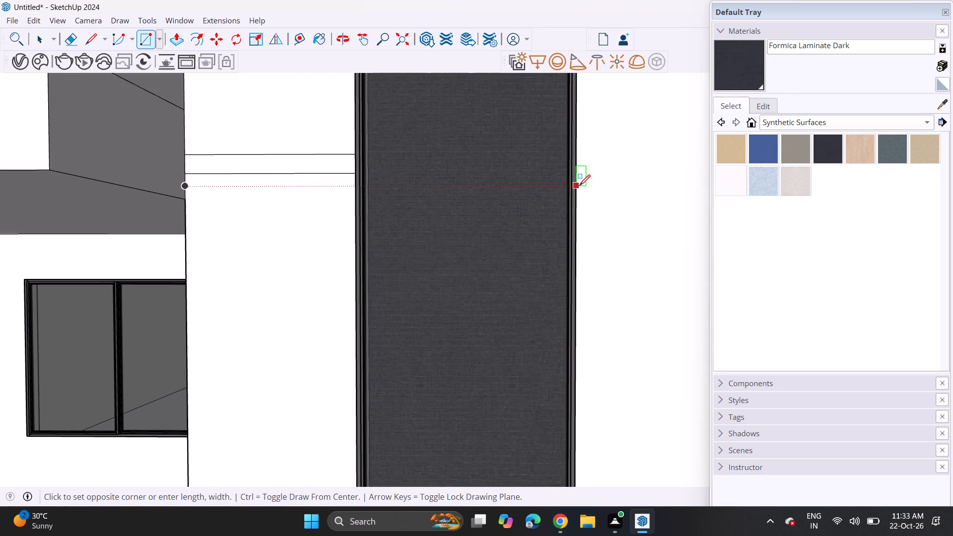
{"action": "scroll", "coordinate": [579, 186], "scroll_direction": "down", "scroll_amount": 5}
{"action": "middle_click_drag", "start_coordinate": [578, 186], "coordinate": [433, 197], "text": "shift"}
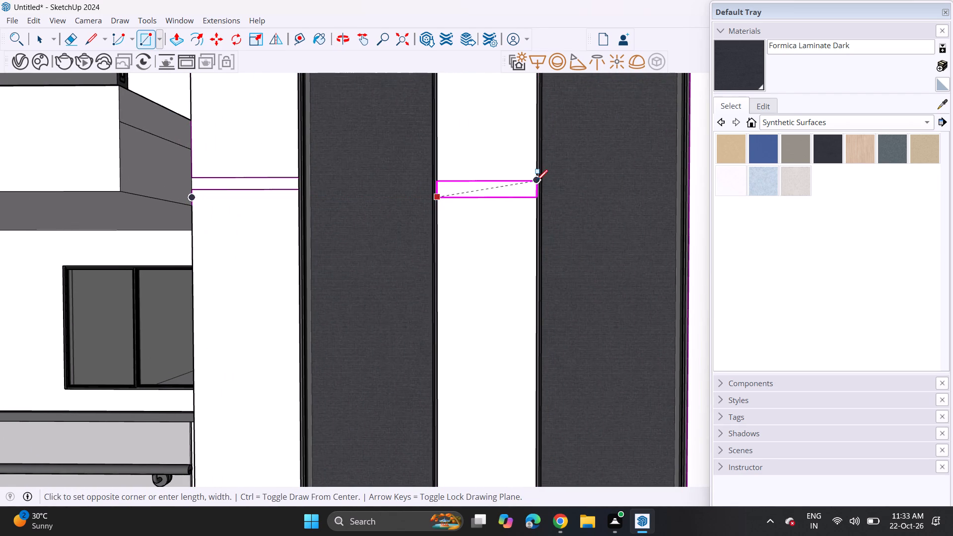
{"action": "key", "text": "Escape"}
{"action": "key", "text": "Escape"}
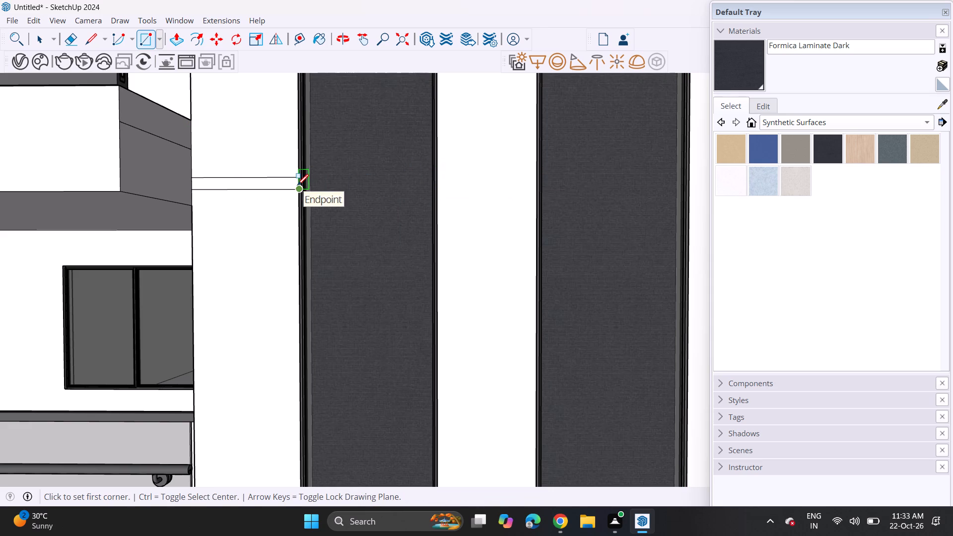
Continue the third strip across the gap between the lowest and middle dark panels, aligned with its first segment.
{"action": "left_click", "coordinate": [439, 192]}
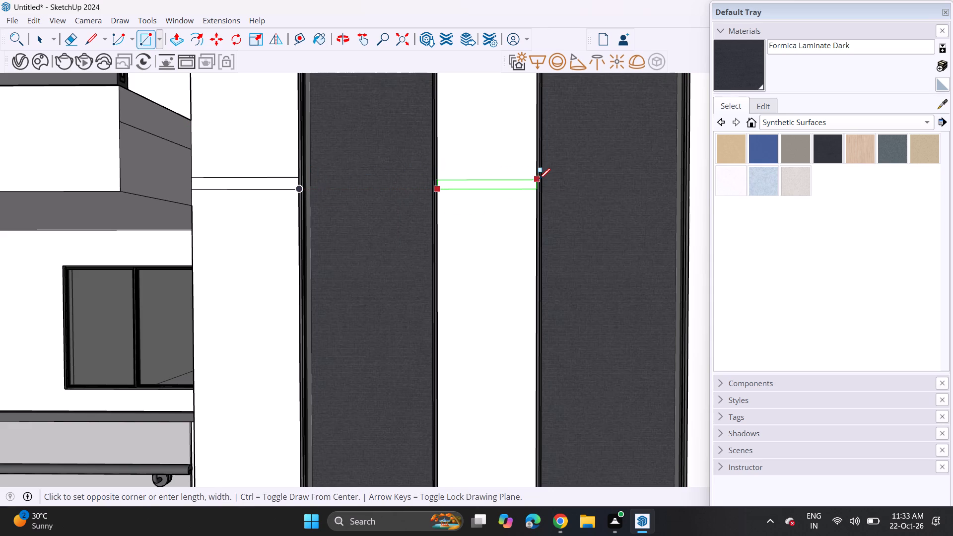
{"action": "left_click", "coordinate": [534, 179]}
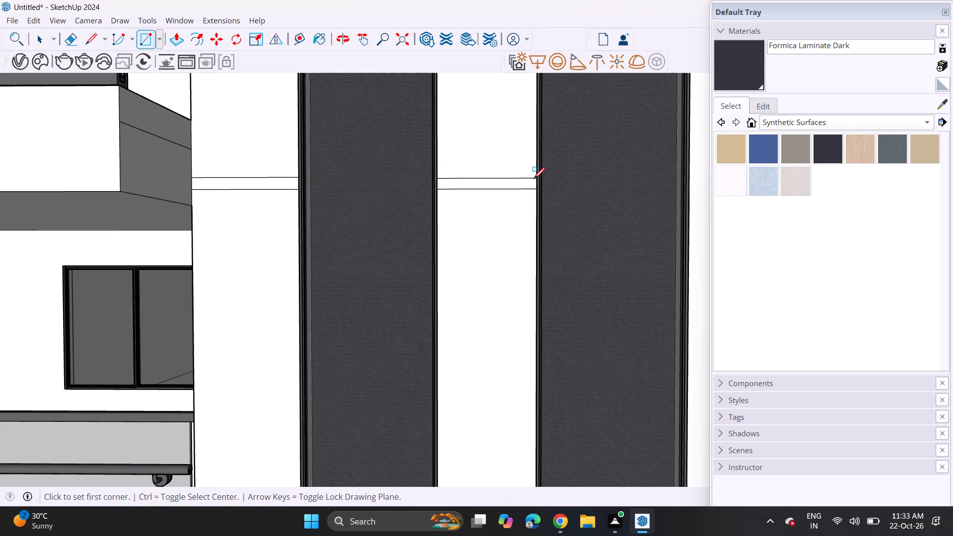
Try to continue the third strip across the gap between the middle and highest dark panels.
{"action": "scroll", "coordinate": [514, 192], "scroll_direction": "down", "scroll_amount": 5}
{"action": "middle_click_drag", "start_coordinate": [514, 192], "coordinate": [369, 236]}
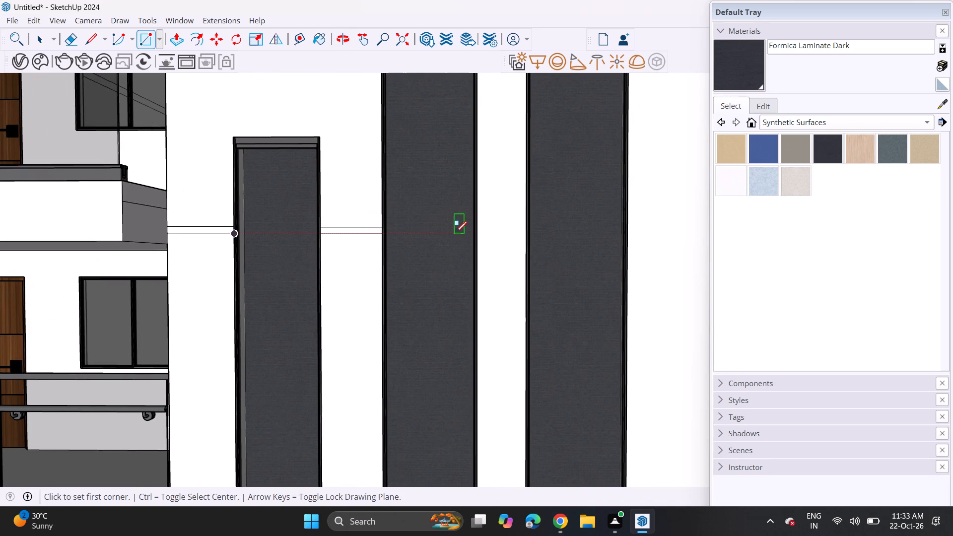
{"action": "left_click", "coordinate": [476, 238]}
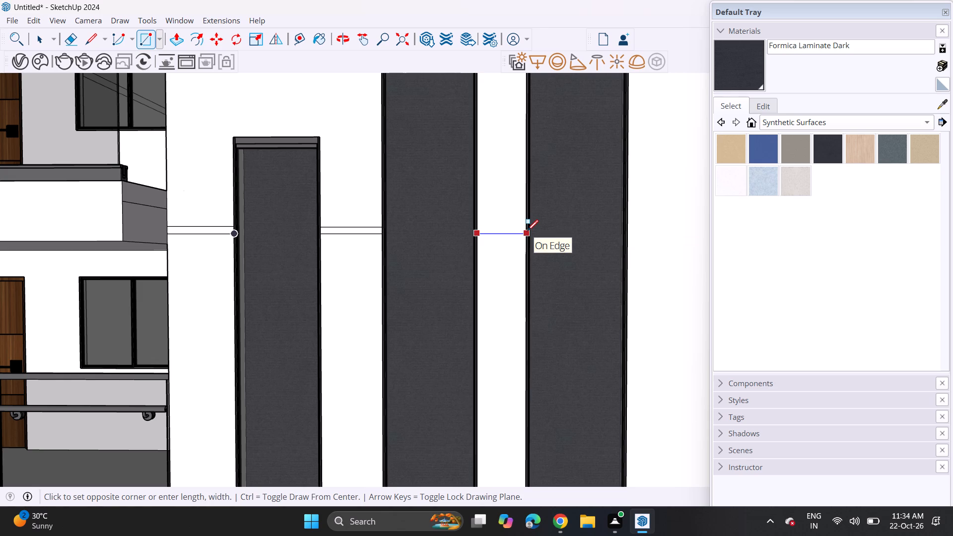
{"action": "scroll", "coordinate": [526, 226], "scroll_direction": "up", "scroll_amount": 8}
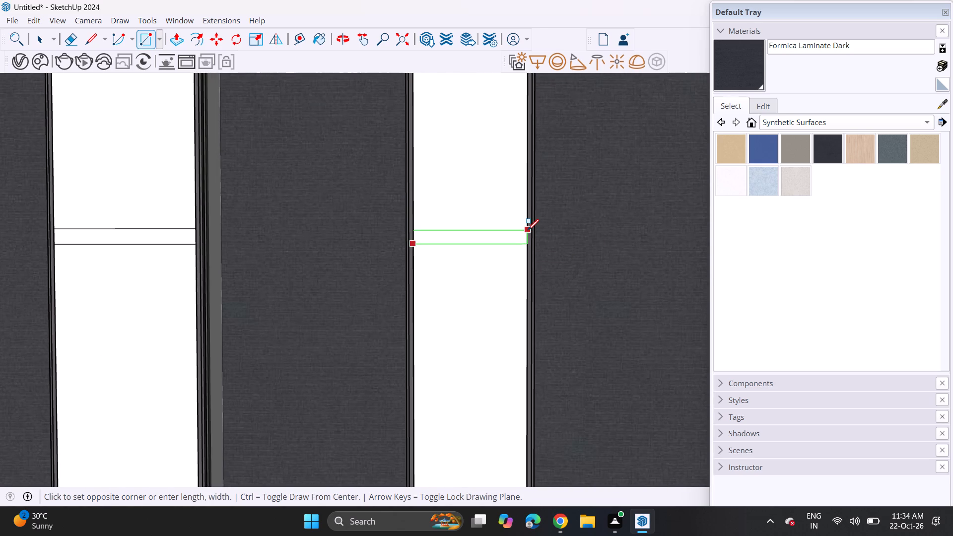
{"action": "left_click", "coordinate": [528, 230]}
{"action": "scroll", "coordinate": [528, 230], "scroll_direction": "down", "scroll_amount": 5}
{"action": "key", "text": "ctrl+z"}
Continue the third strip between the middle and highest dark panels and onward to the tower wall's outer edge.
{"action": "scroll", "coordinate": [518, 233], "scroll_direction": "up", "scroll_amount": 4}
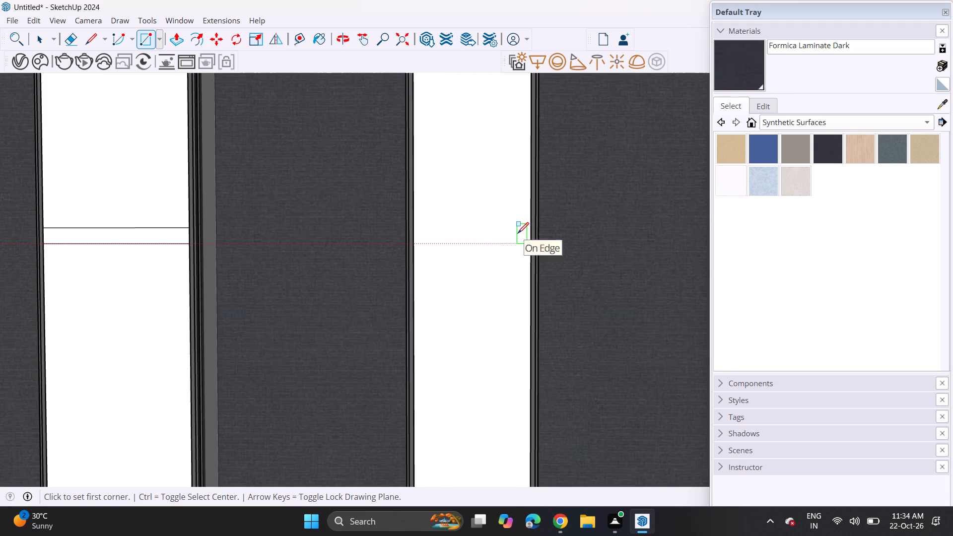
{"action": "left_click", "coordinate": [414, 249]}
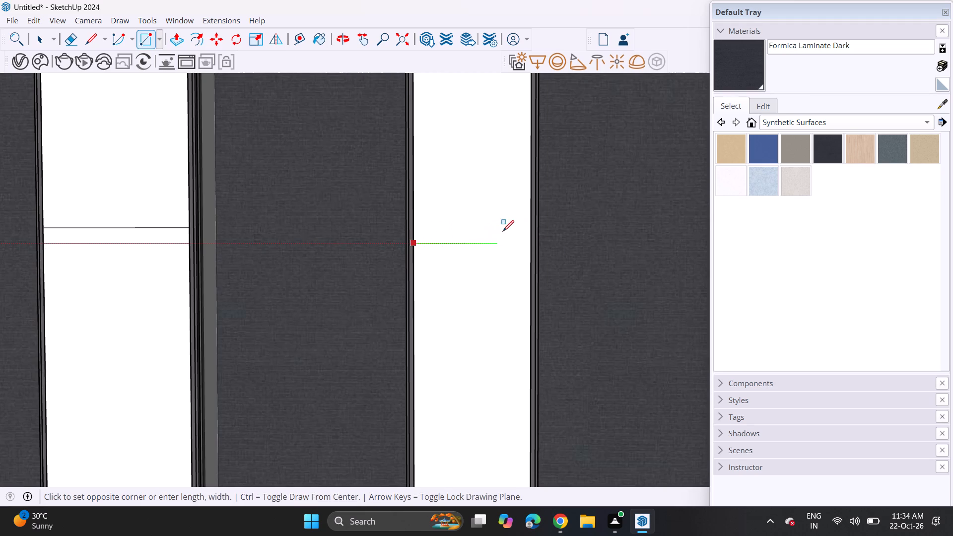
{"action": "left_click", "coordinate": [528, 232]}
{"action": "scroll", "coordinate": [522, 240], "scroll_direction": "down", "scroll_amount": 5}
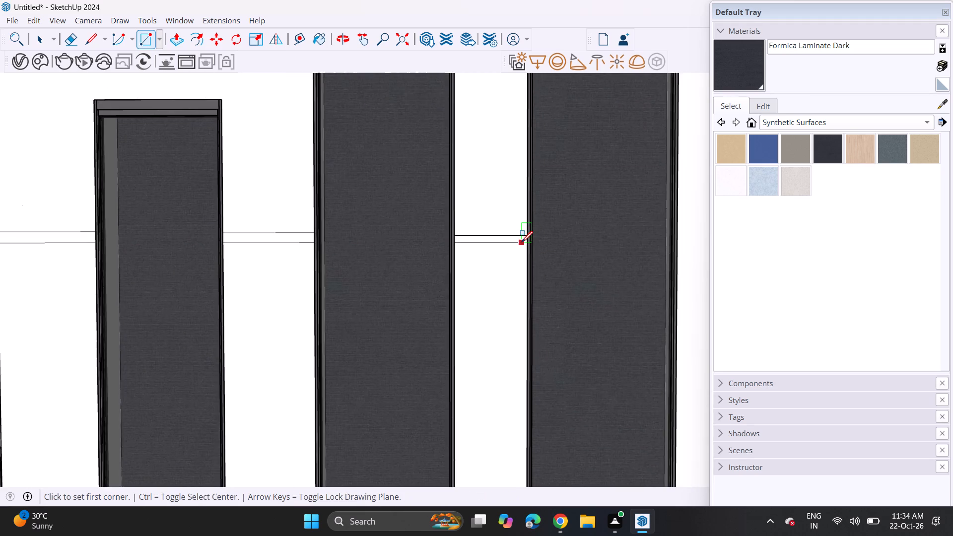
{"action": "middle_click_drag", "start_coordinate": [522, 242], "coordinate": [312, 273], "text": "shift"}
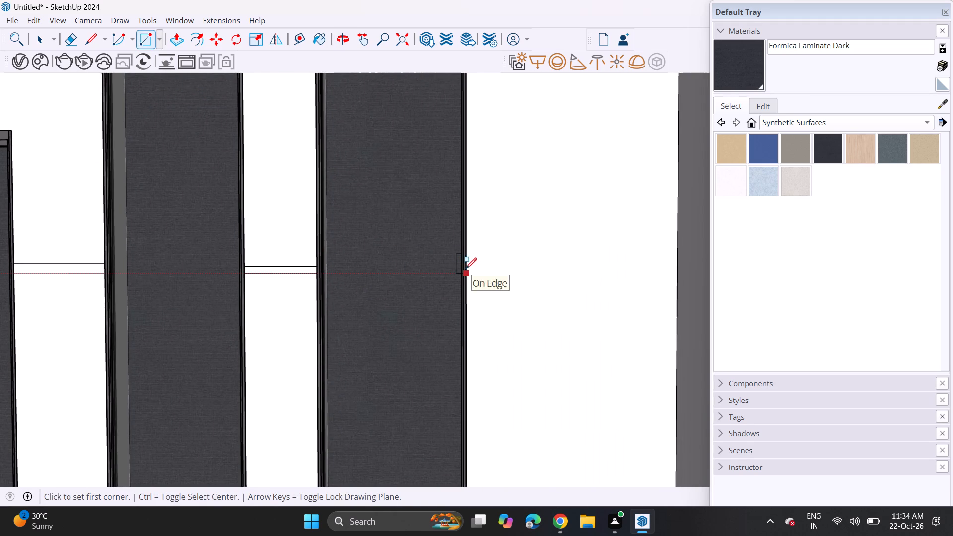
{"action": "left_click", "coordinate": [467, 269]}
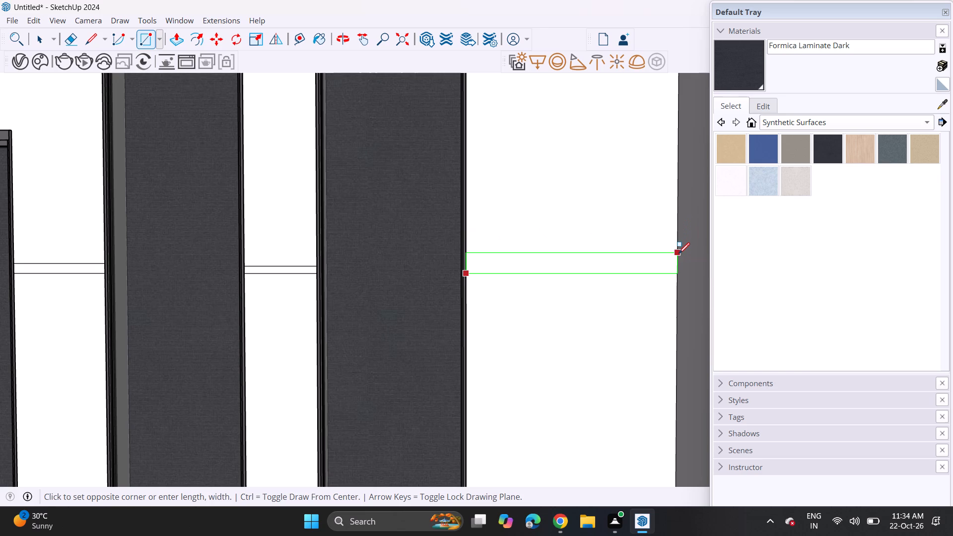
{"action": "left_click", "coordinate": [679, 264]}
Draw a fourth thin strip from the tower wall's balcony-side edge to the lowest dark panel, just below the lower balcony's handrails.
{"action": "scroll", "coordinate": [633, 273], "scroll_direction": "down", "scroll_amount": 2}
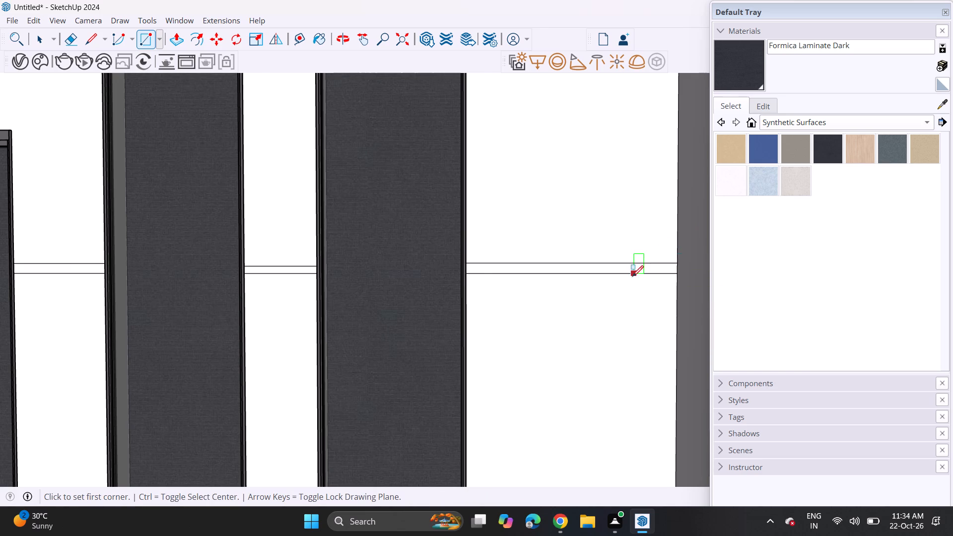
{"action": "scroll", "coordinate": [632, 276], "scroll_direction": "down", "scroll_amount": 11}
{"action": "middle_click_drag", "start_coordinate": [570, 377], "coordinate": [528, 293]}
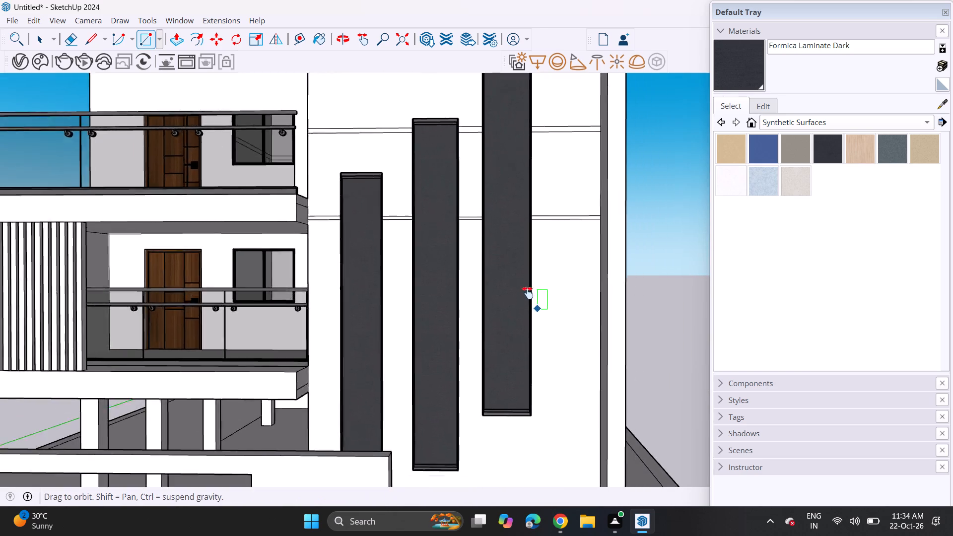
{"action": "middle_click_drag", "start_coordinate": [528, 293], "coordinate": [530, 237]}
{"action": "key", "text": "space"}
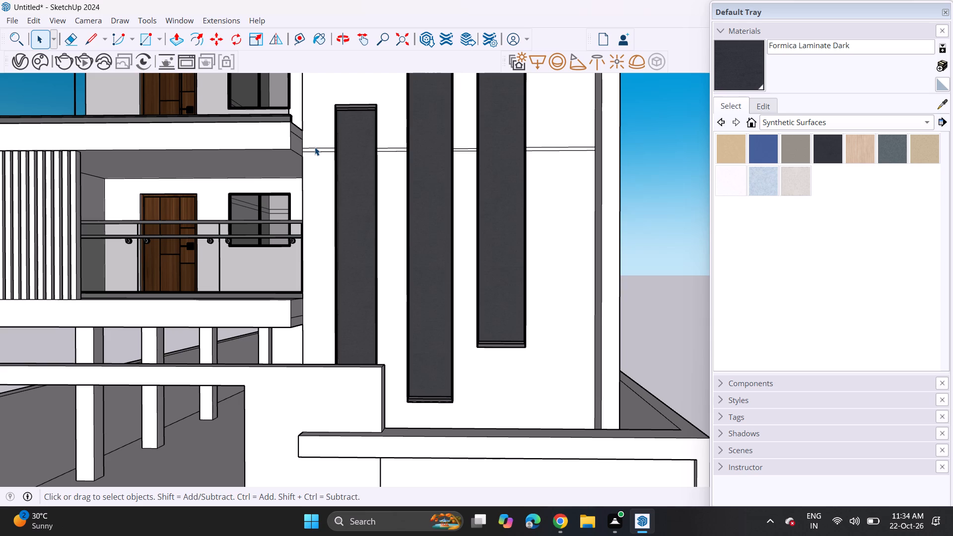
{"action": "scroll", "coordinate": [315, 163], "scroll_direction": "up", "scroll_amount": 4}
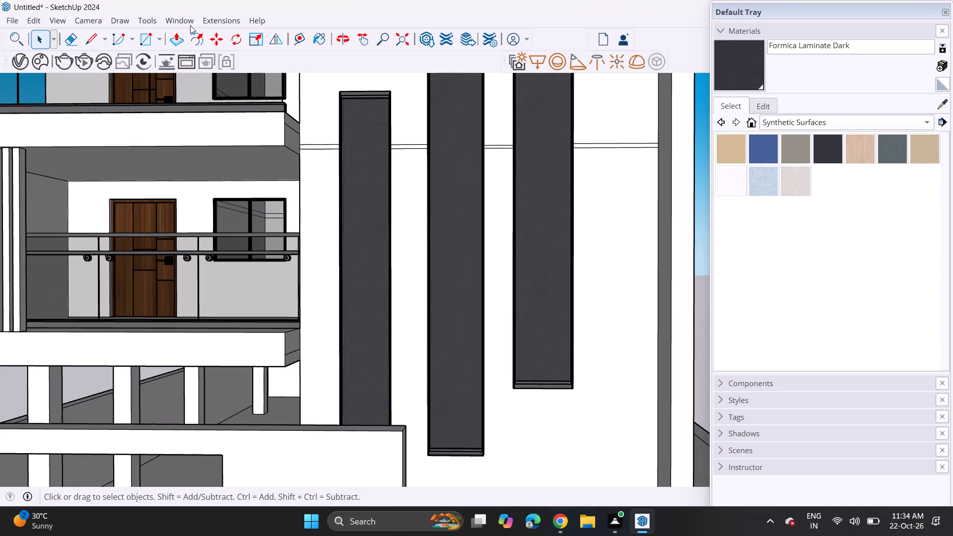
{"action": "left_click", "coordinate": [146, 39]}
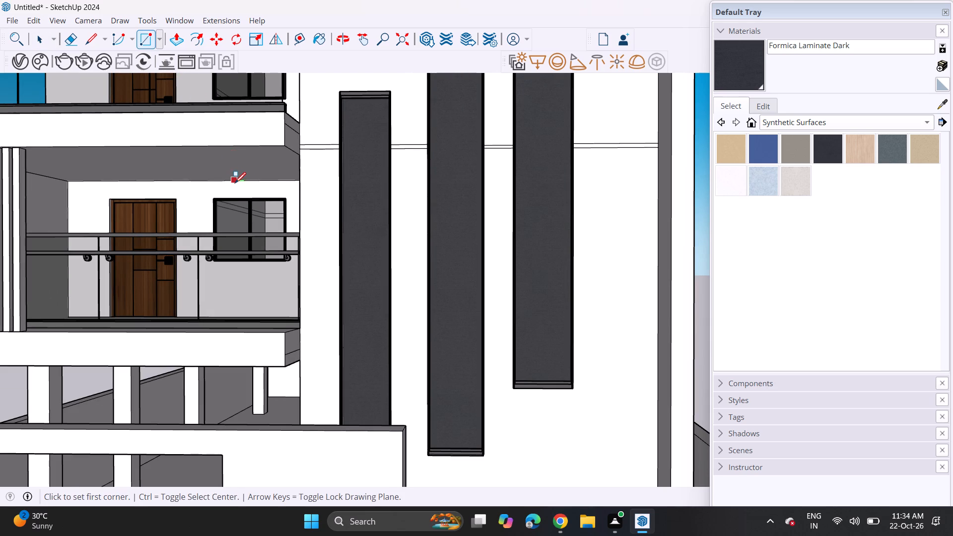
{"action": "scroll", "coordinate": [274, 243], "scroll_direction": "down", "scroll_amount": 3}
{"action": "scroll", "coordinate": [289, 287], "scroll_direction": "down", "scroll_amount": 1}
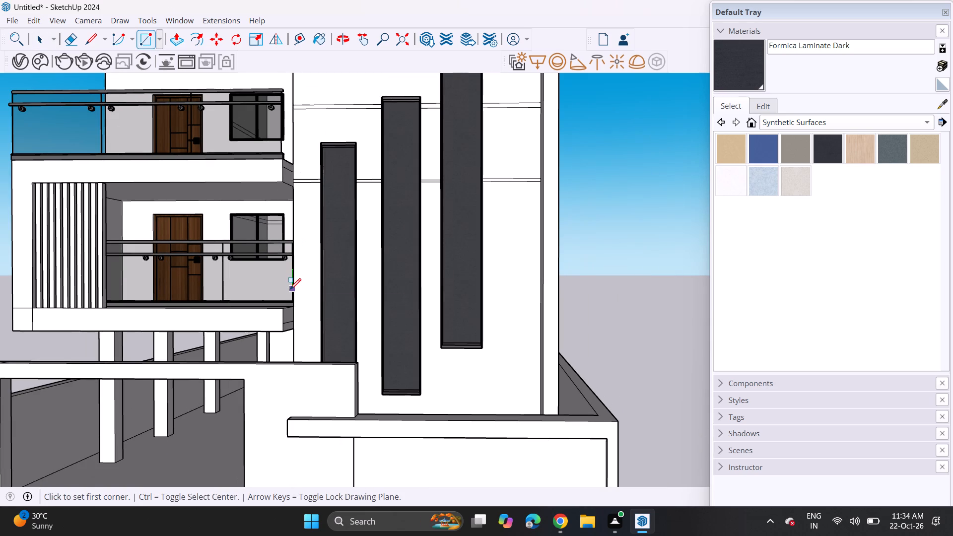
{"action": "scroll", "coordinate": [293, 220], "scroll_direction": "up", "scroll_amount": 8}
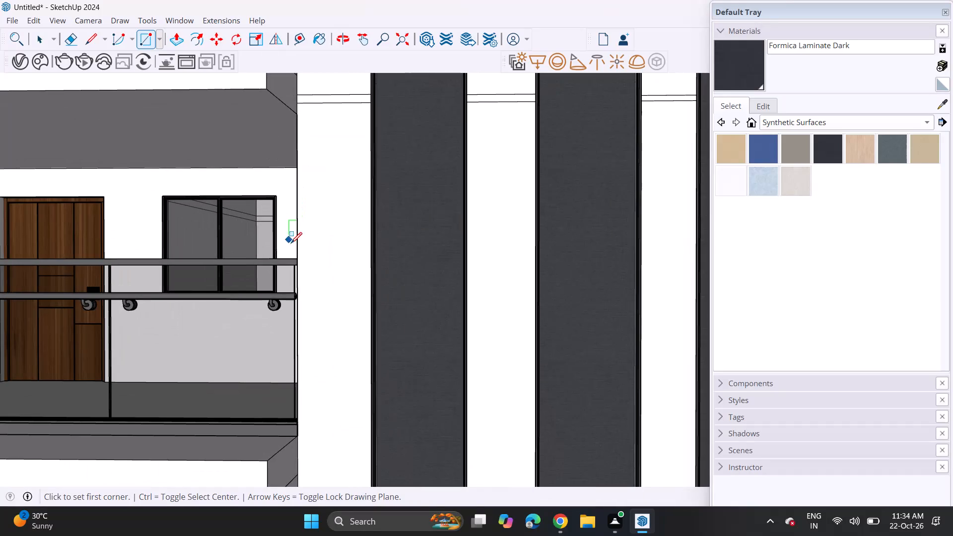
{"action": "scroll", "coordinate": [313, 300], "scroll_direction": "up", "scroll_amount": 5}
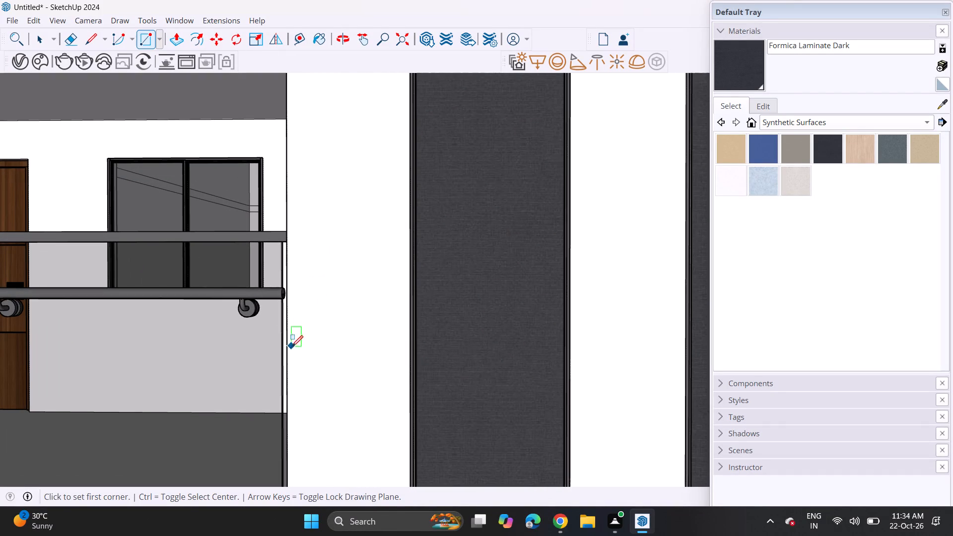
{"action": "left_click", "coordinate": [288, 356]}
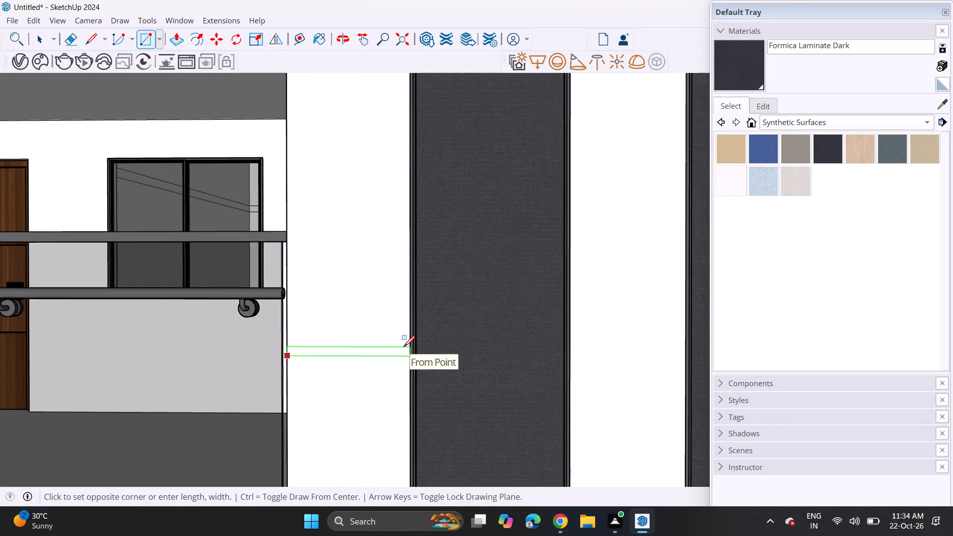
{"action": "left_click", "coordinate": [404, 347]}
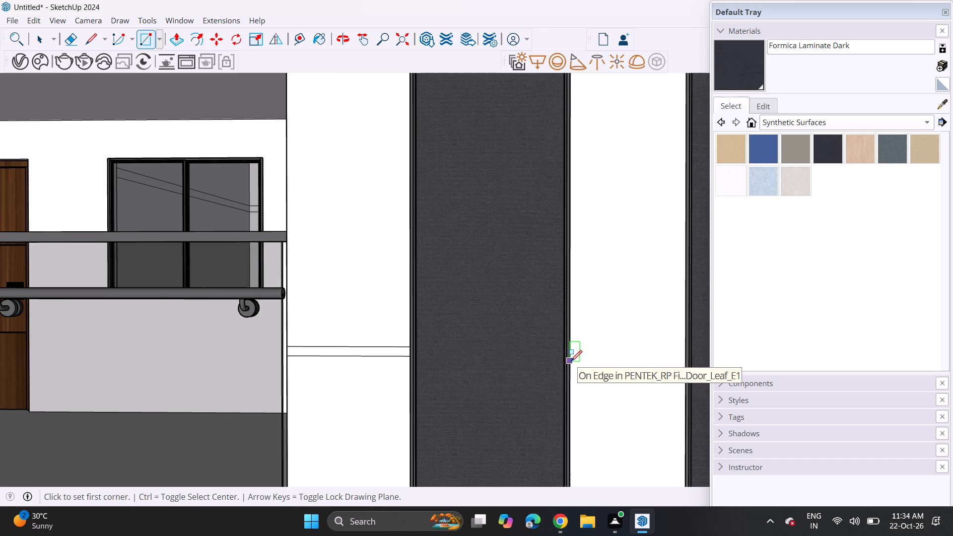
Continue the fourth strip across both gaps between the dark panels and onward to the tower wall's outer edge.
{"action": "left_click", "coordinate": [571, 361]}
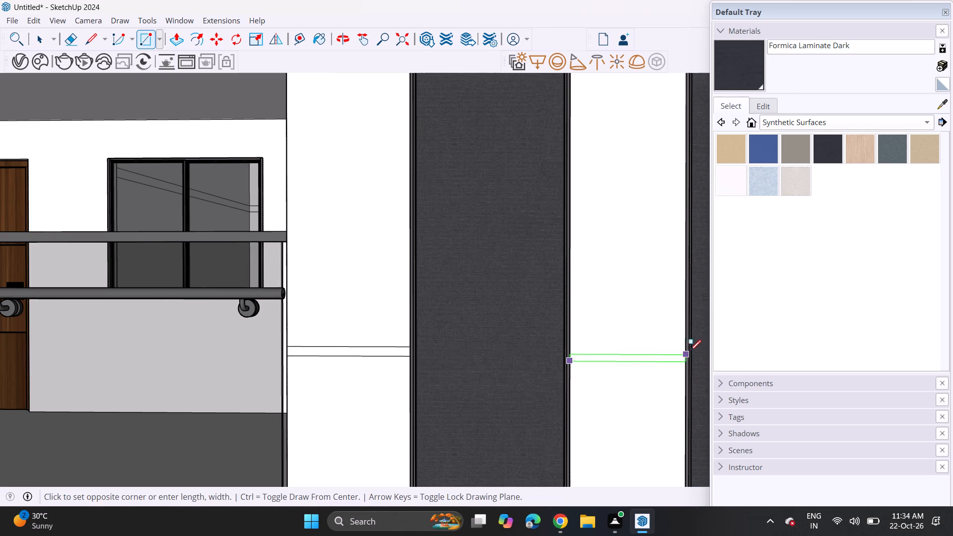
{"action": "left_click", "coordinate": [684, 352]}
{"action": "scroll", "coordinate": [611, 380], "scroll_direction": "down", "scroll_amount": 6}
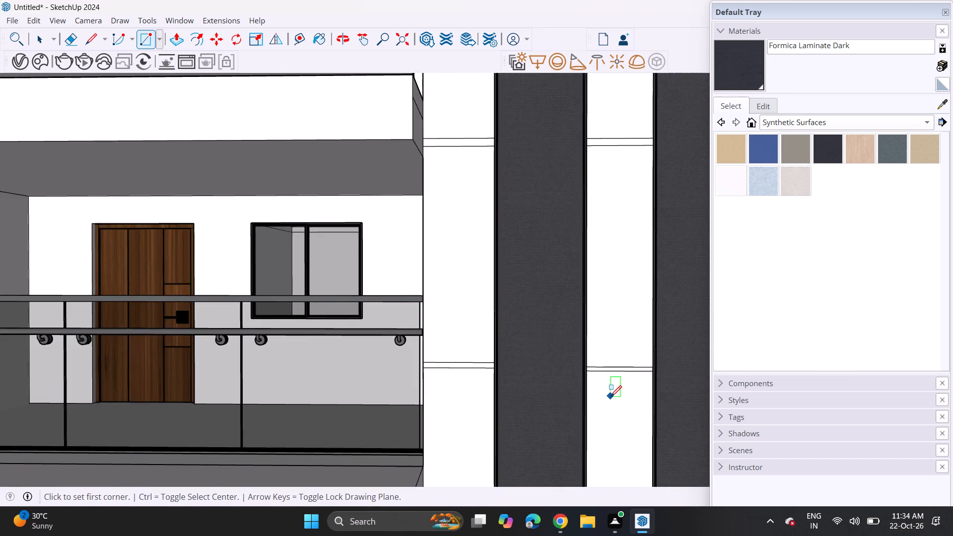
{"action": "scroll", "coordinate": [611, 397], "scroll_direction": "down", "scroll_amount": 5}
{"action": "middle_click_drag", "start_coordinate": [611, 398], "coordinate": [235, 339], "text": "shift"}
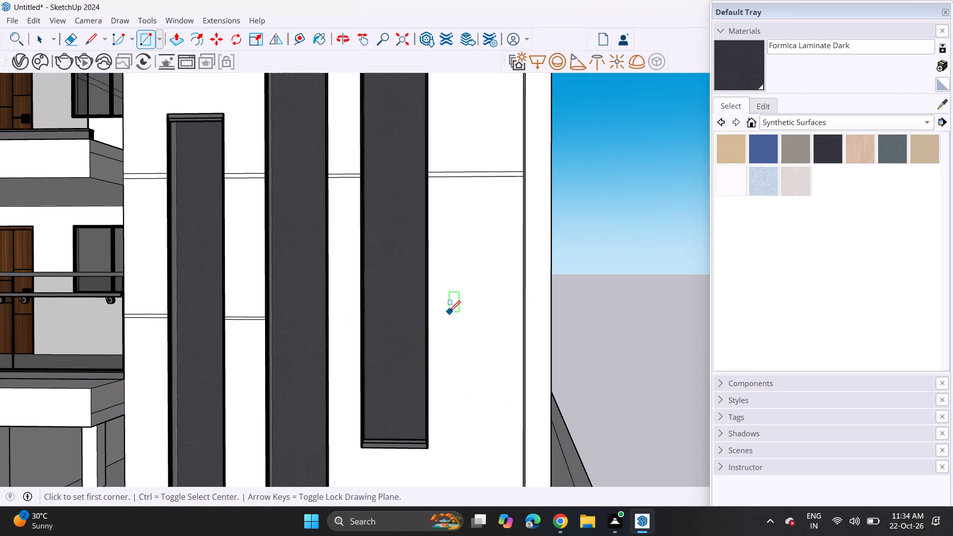
{"action": "scroll", "coordinate": [347, 327], "scroll_direction": "up", "scroll_amount": 5}
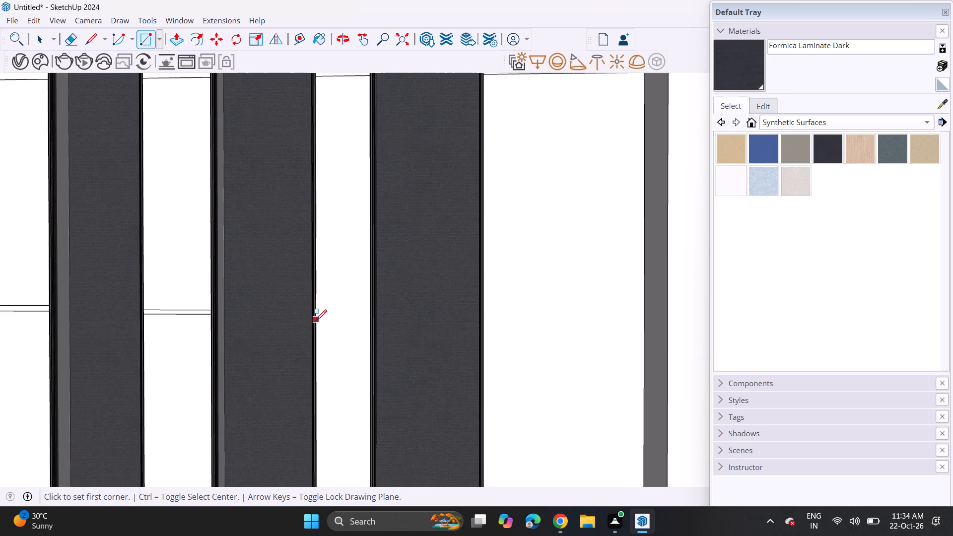
{"action": "left_click", "coordinate": [317, 315]}
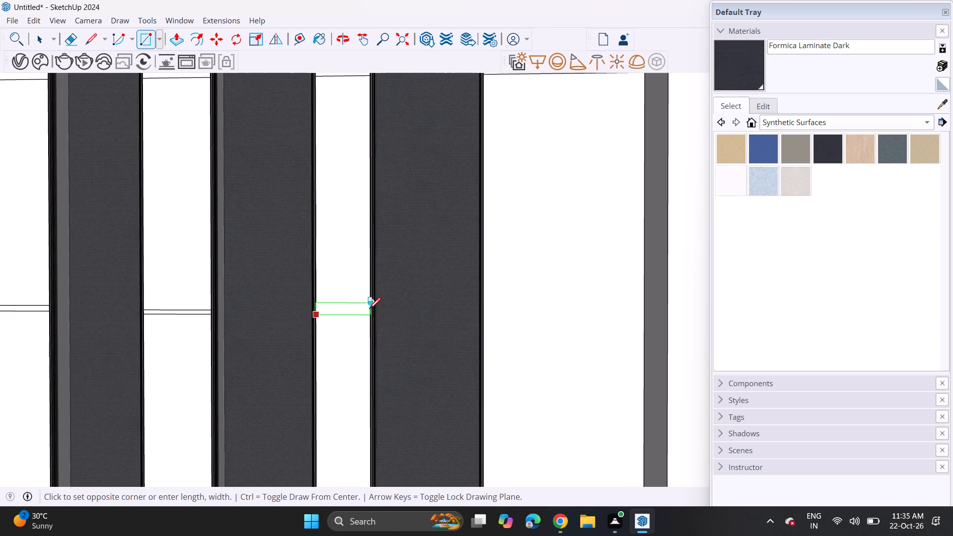
{"action": "scroll", "coordinate": [369, 305], "scroll_direction": "up", "scroll_amount": 5}
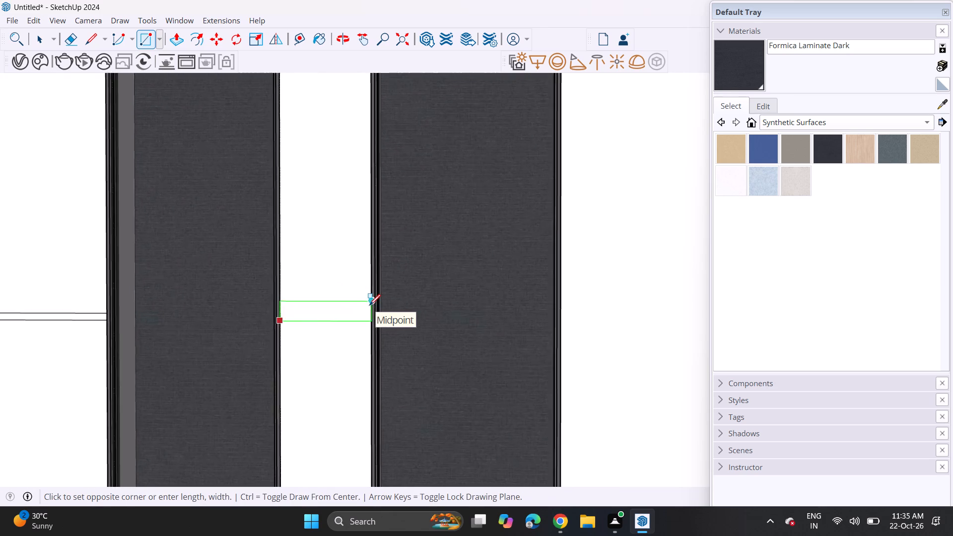
{"action": "scroll", "coordinate": [369, 304], "scroll_direction": "up", "scroll_amount": 5}
{"action": "left_click", "coordinate": [369, 313]}
{"action": "scroll", "coordinate": [368, 315], "scroll_direction": "down", "scroll_amount": 11}
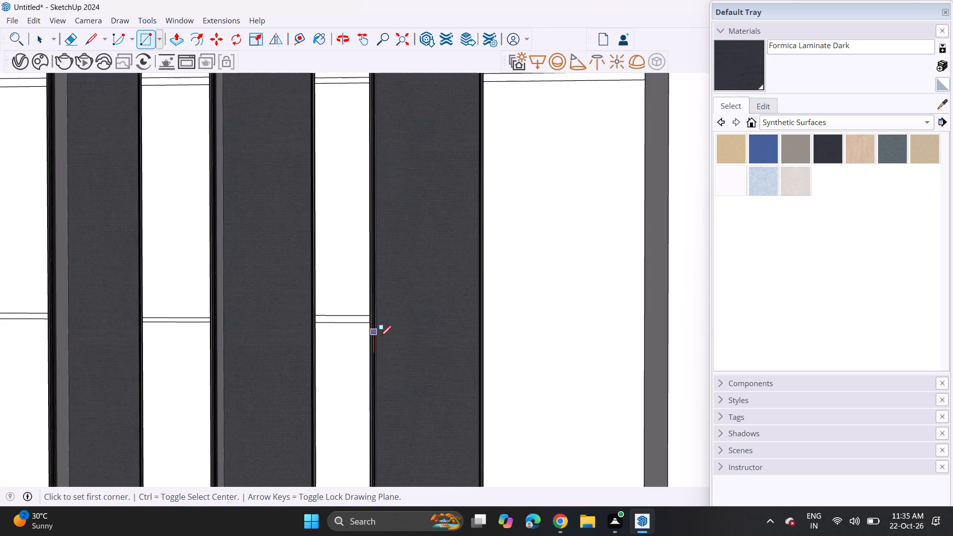
{"action": "left_click", "coordinate": [486, 320]}
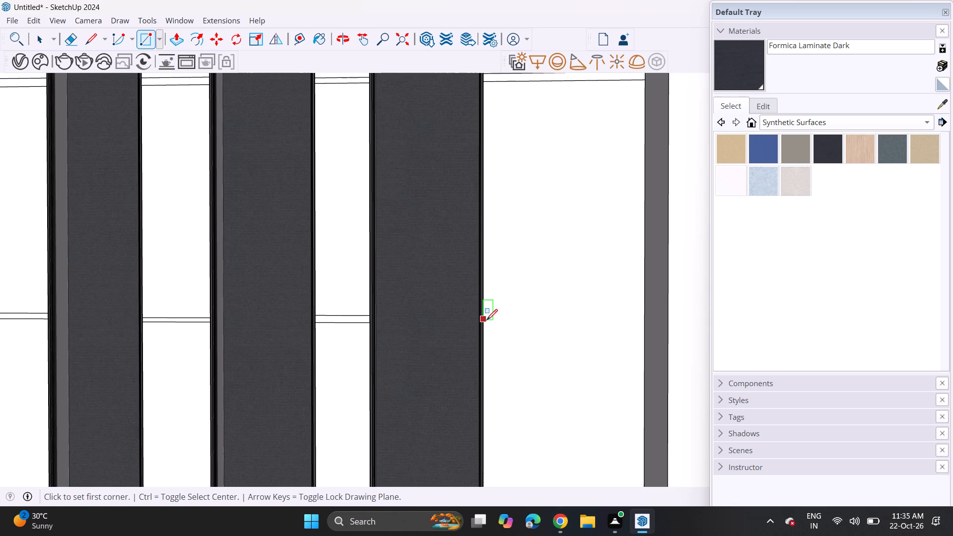
{"action": "left_click", "coordinate": [645, 312]}
Draw a fifth thin strip from the tower wall's balcony-side edge to the lowest dark panel, just below the lower balcony slab.
{"action": "scroll", "coordinate": [567, 326], "scroll_direction": "down", "scroll_amount": 8}
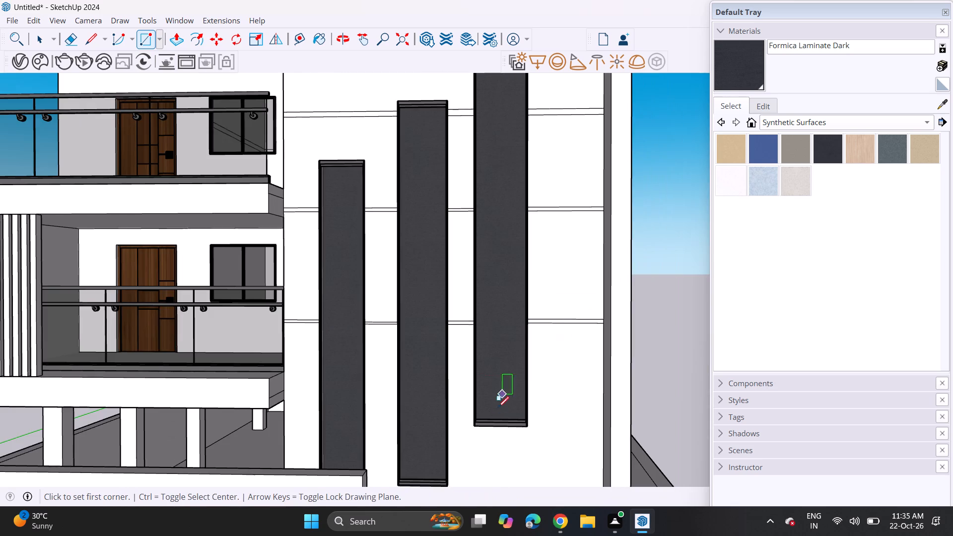
{"action": "middle_click_drag", "start_coordinate": [497, 413], "coordinate": [518, 298], "text": "shift"}
{"action": "middle_click_drag", "start_coordinate": [370, 225], "coordinate": [385, 287]}
{"action": "scroll", "coordinate": [282, 307], "scroll_direction": "up", "scroll_amount": 9}
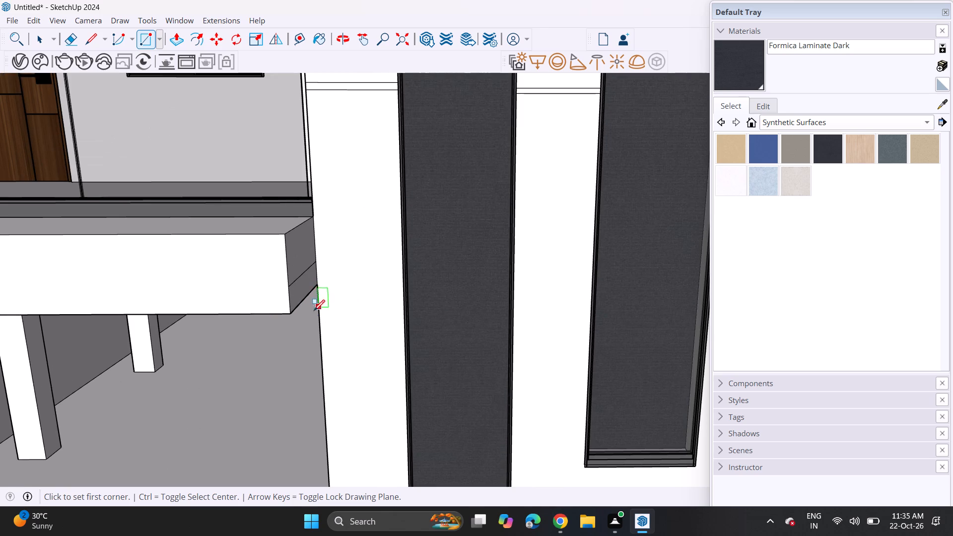
{"action": "left_click", "coordinate": [318, 345]}
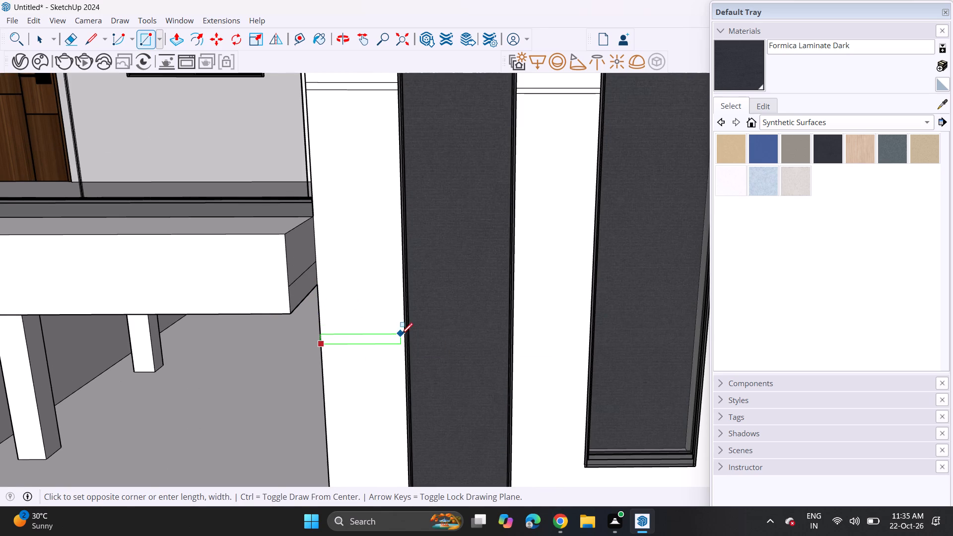
{"action": "left_click", "coordinate": [405, 335]}
Continue the fifth strip across the gap between the lowest and middle dark panels, aligned with its first segment.
{"action": "scroll", "coordinate": [384, 340], "scroll_direction": "down", "scroll_amount": 4}
{"action": "middle_click_drag", "start_coordinate": [402, 337], "coordinate": [229, 325], "text": "shift"}
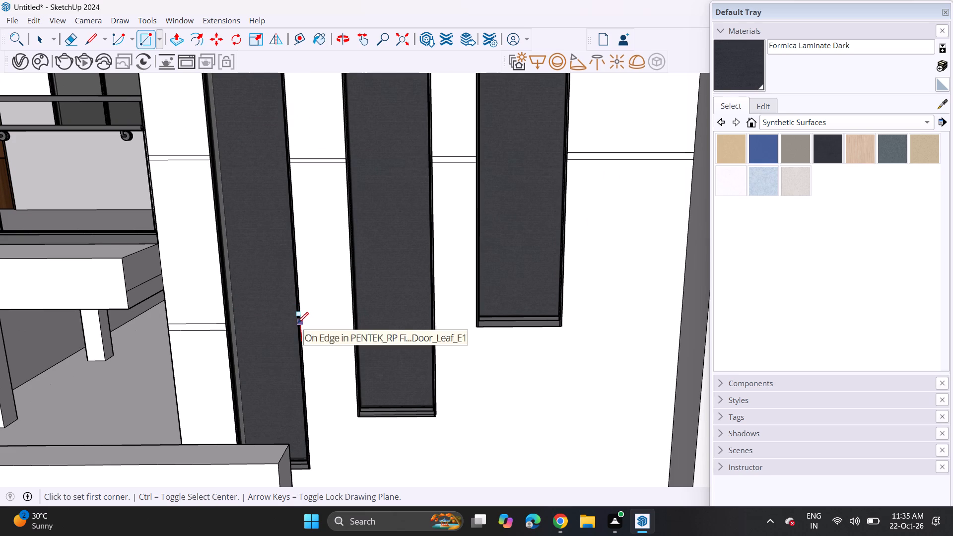
{"action": "left_click", "coordinate": [298, 330]}
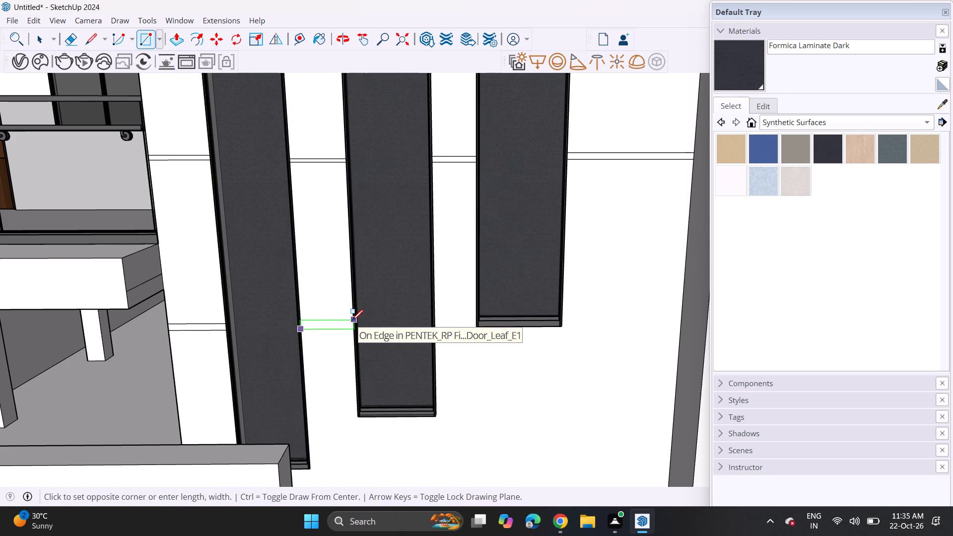
{"action": "scroll", "coordinate": [352, 321], "scroll_direction": "up", "scroll_amount": 10}
{"action": "left_click", "coordinate": [352, 321]}
Complete the fifth strip from the tallest dark panel's lower outer corner to the tower wall's outer edge.
{"action": "scroll", "coordinate": [351, 321], "scroll_direction": "down", "scroll_amount": 4}
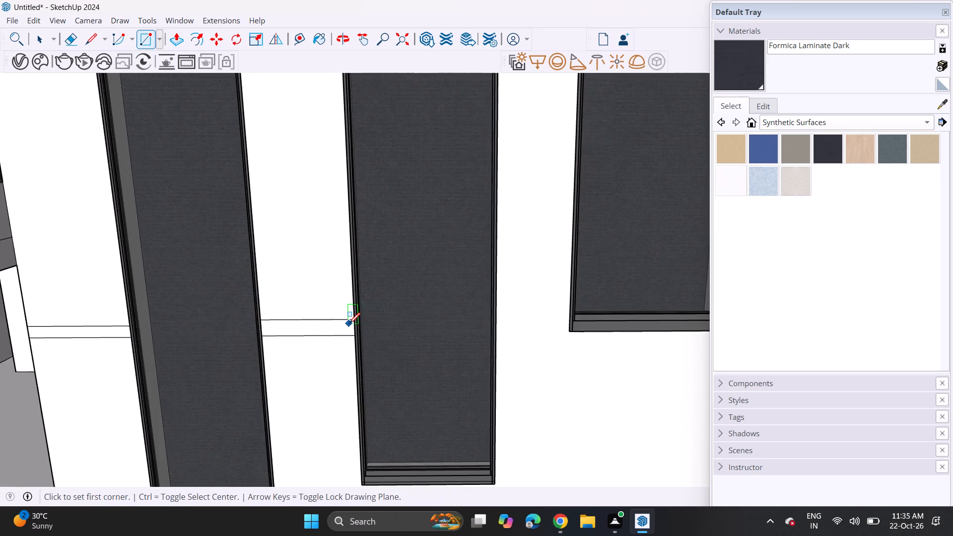
{"action": "scroll", "coordinate": [349, 324], "scroll_direction": "down", "scroll_amount": 10}
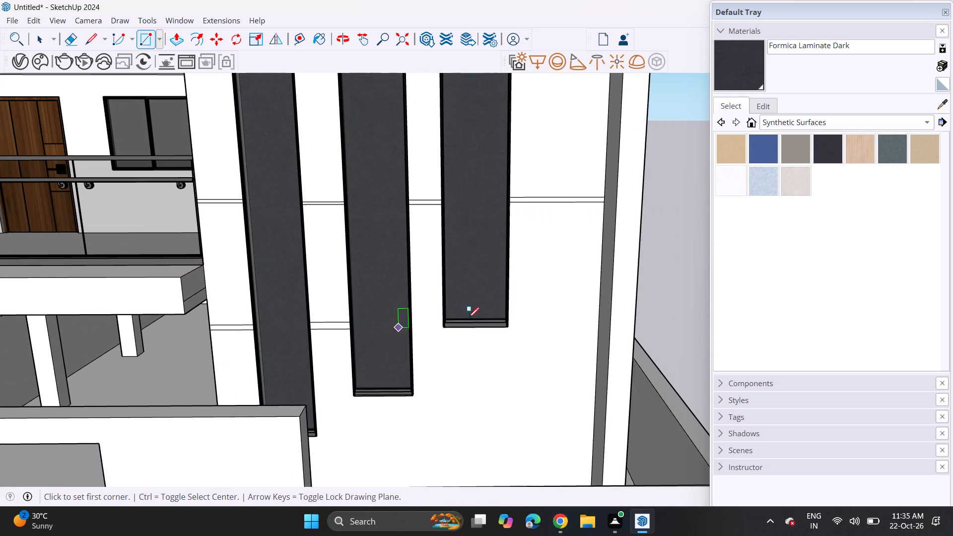
{"action": "scroll", "coordinate": [510, 324], "scroll_direction": "up", "scroll_amount": 4}
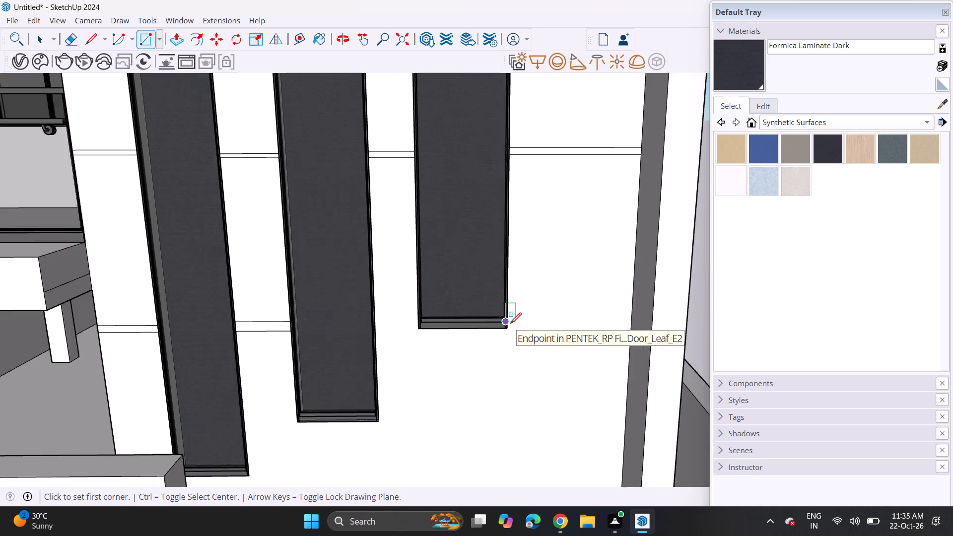
{"action": "scroll", "coordinate": [510, 324], "scroll_direction": "up", "scroll_amount": 1}
{"action": "left_click", "coordinate": [506, 328]}
{"action": "scroll", "coordinate": [557, 319], "scroll_direction": "down", "scroll_amount": 5}
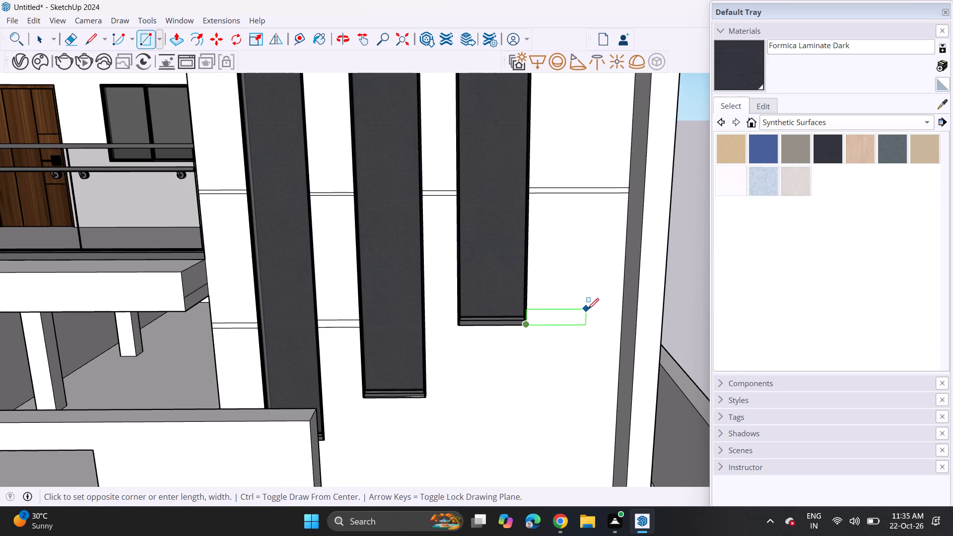
{"action": "left_click", "coordinate": [621, 318]}
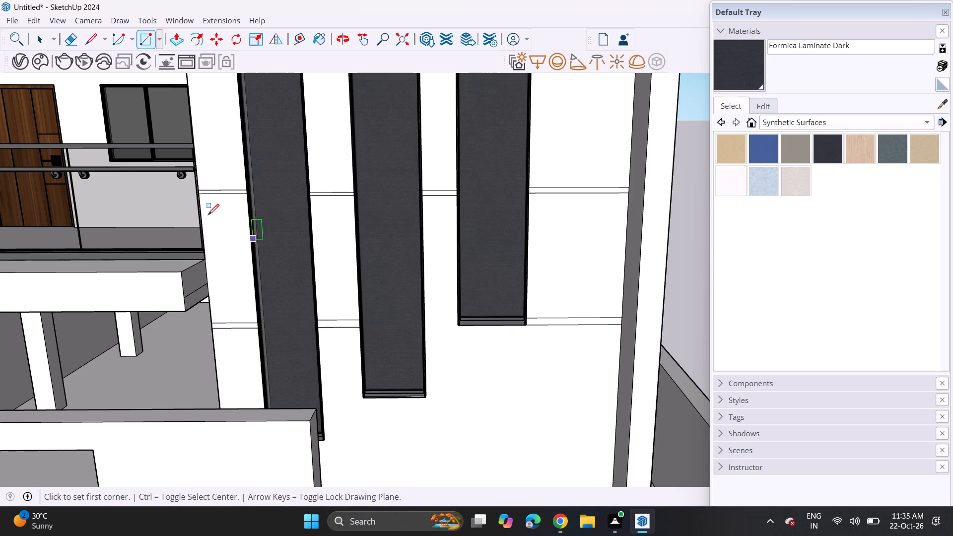
Push the second strip from the top into the tower wall as a shallow groove, in all three segments beside the dark panels.
{"action": "scroll", "coordinate": [161, 161], "scroll_direction": "down", "scroll_amount": 4}
{"action": "middle_click_drag", "start_coordinate": [179, 168], "coordinate": [205, 312]}
{"action": "scroll", "coordinate": [179, 168], "scroll_direction": "up", "scroll_amount": 1}
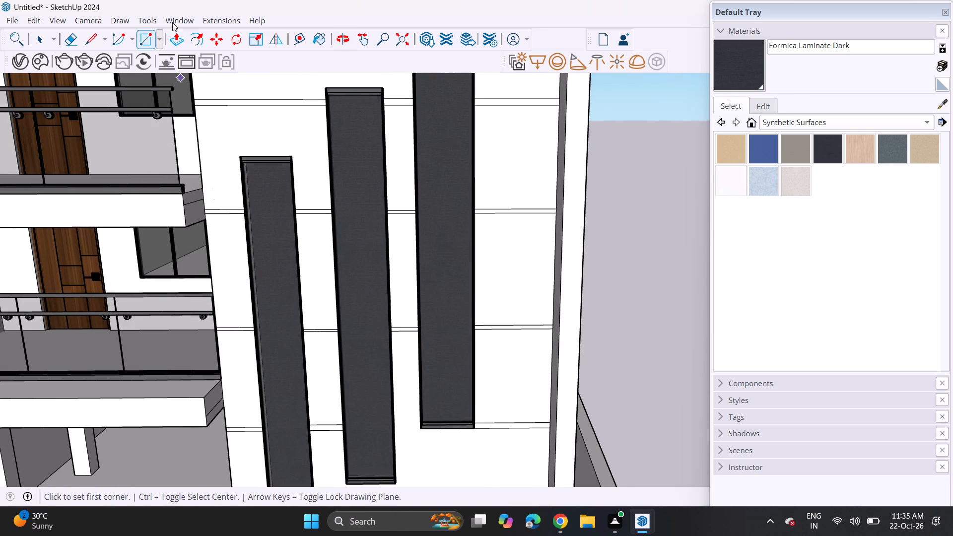
{"action": "left_click", "coordinate": [179, 35]}
{"action": "middle_click_drag", "start_coordinate": [298, 108], "coordinate": [259, 301], "text": "shift"}
{"action": "middle_click_drag", "start_coordinate": [298, 223], "coordinate": [272, 262]}
{"action": "scroll", "coordinate": [272, 262], "scroll_direction": "up", "scroll_amount": 6}
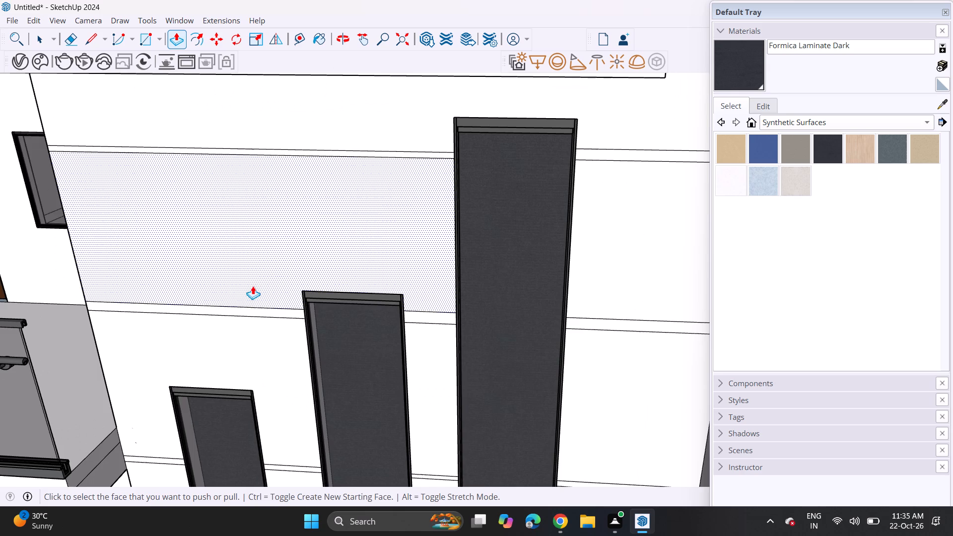
{"action": "scroll", "coordinate": [246, 294], "scroll_direction": "up", "scroll_amount": 3}
{"action": "left_click", "coordinate": [245, 313]}
{"action": "left_click", "coordinate": [250, 310]}
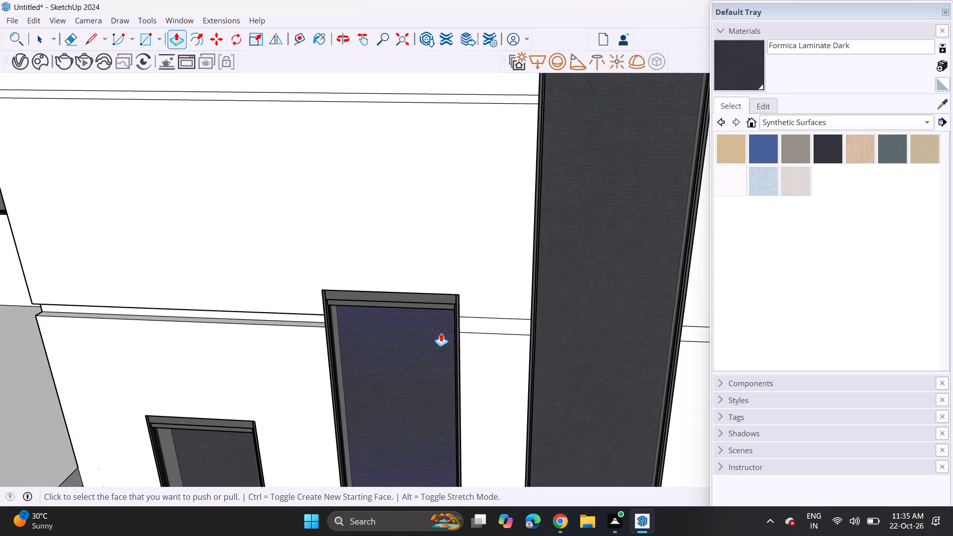
{"action": "double_click", "coordinate": [477, 324]}
{"action": "scroll", "coordinate": [545, 325], "scroll_direction": "down", "scroll_amount": 5}
{"action": "double_click", "coordinate": [644, 331]}
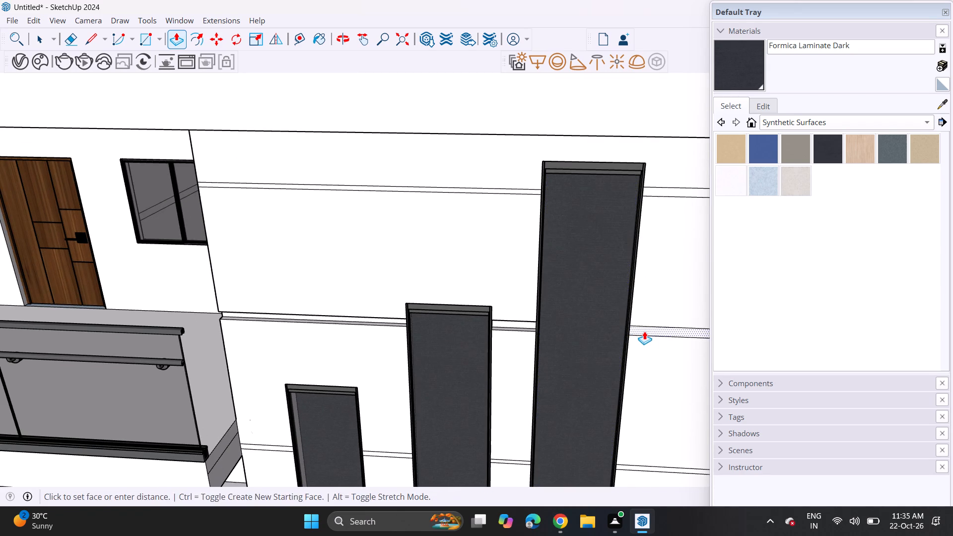
Recess all four segments of the third strip by the same depth, from the tower wall's outer edge to its balcony-side edge.
{"action": "scroll", "coordinate": [645, 335], "scroll_direction": "down", "scroll_amount": 5}
{"action": "middle_click_drag", "start_coordinate": [631, 357], "coordinate": [510, 159]}
{"action": "scroll", "coordinate": [510, 159], "scroll_direction": "up", "scroll_amount": 1, "text": "shift"}
{"action": "scroll", "coordinate": [561, 258], "scroll_direction": "up", "scroll_amount": 4}
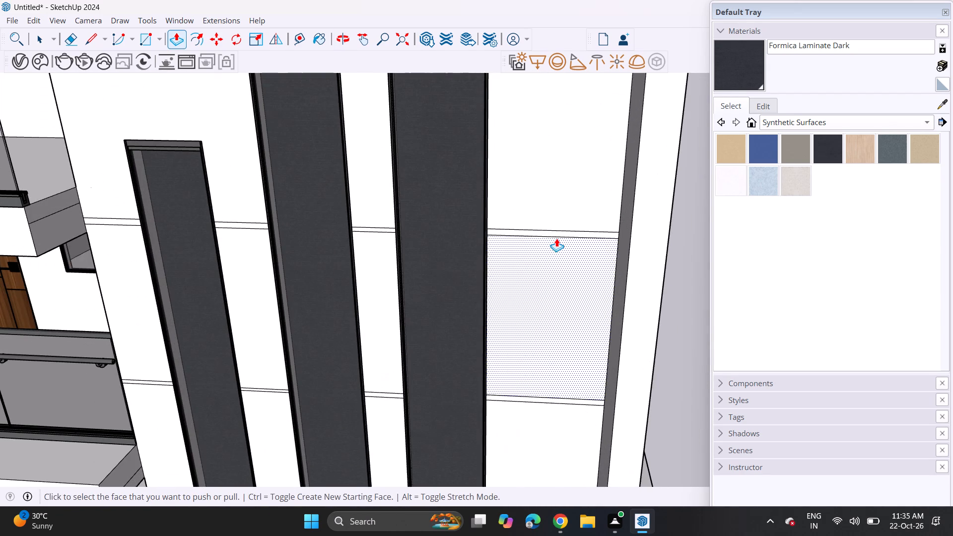
{"action": "double_click", "coordinate": [556, 235]}
{"action": "double_click", "coordinate": [378, 231]}
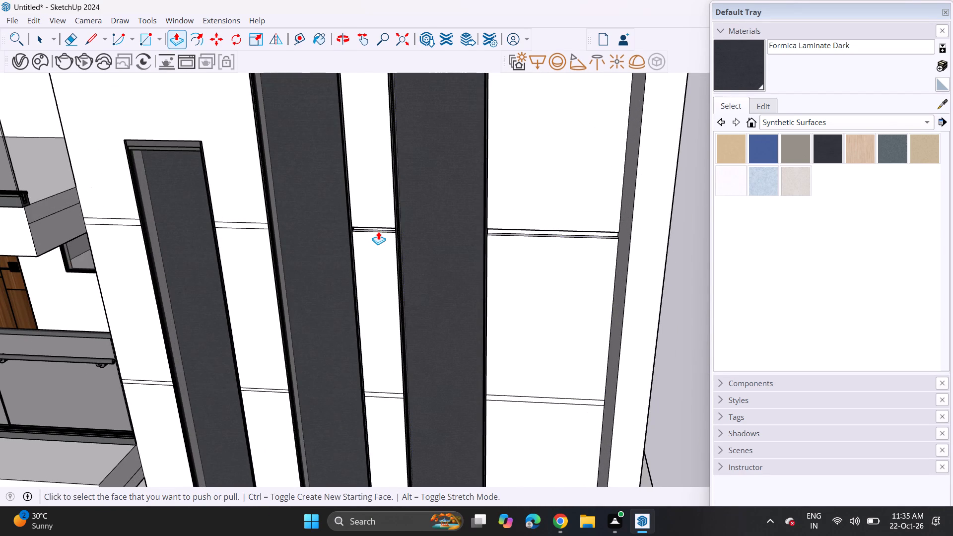
{"action": "double_click", "coordinate": [233, 227]}
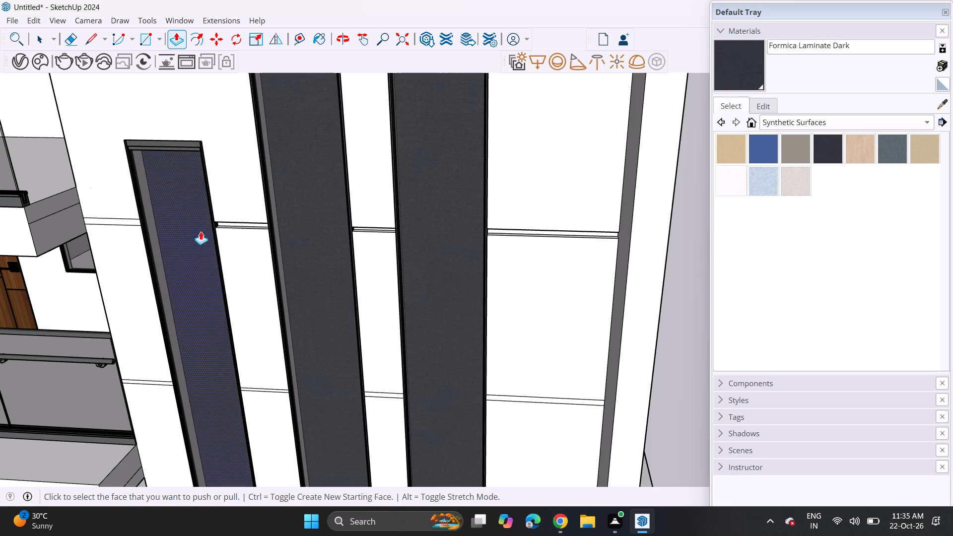
{"action": "double_click", "coordinate": [114, 223]}
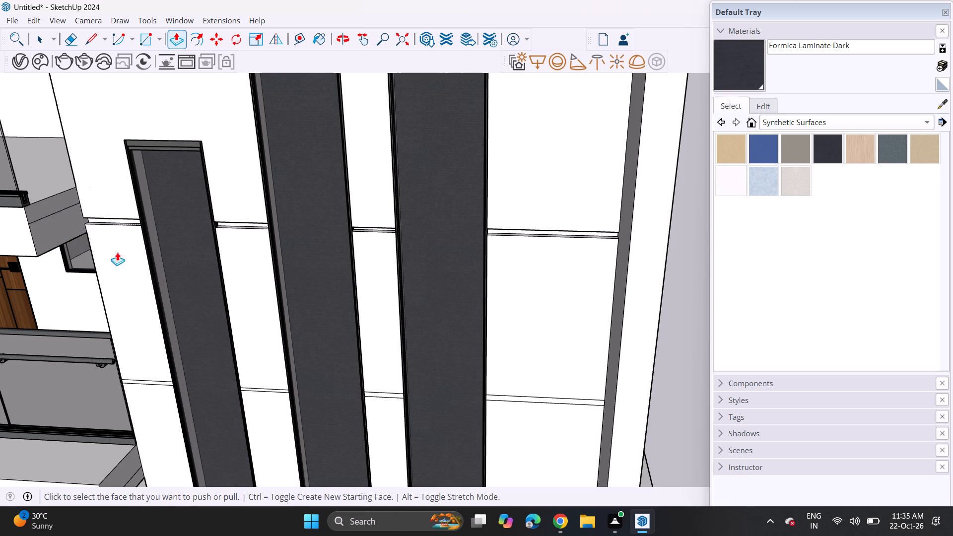
Recess all four segments of the fourth strip, level with the lower balcony's handrails, by the same depth.
{"action": "scroll", "coordinate": [124, 279], "scroll_direction": "down", "scroll_amount": 4}
{"action": "scroll", "coordinate": [139, 350], "scroll_direction": "up", "scroll_amount": 7}
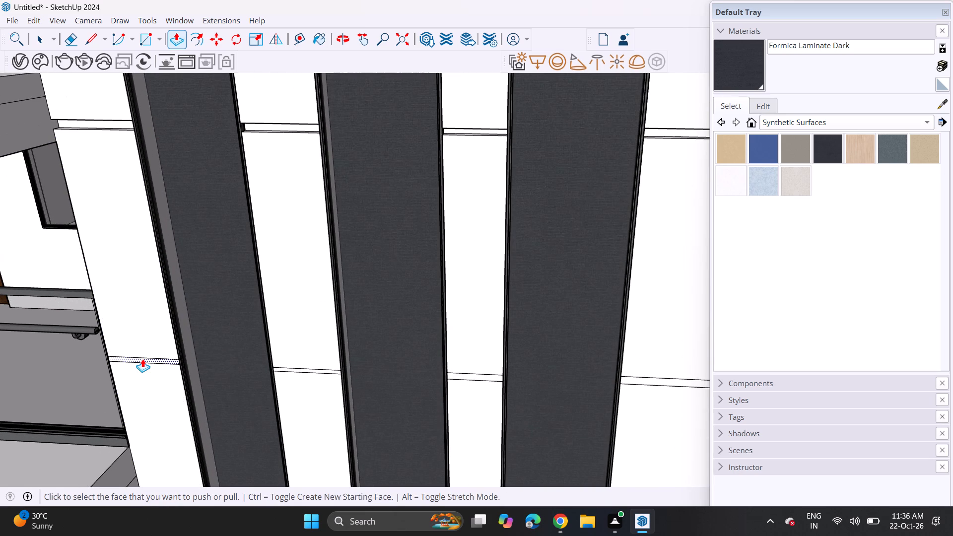
{"action": "double_click", "coordinate": [142, 359]}
{"action": "double_click", "coordinate": [283, 370]}
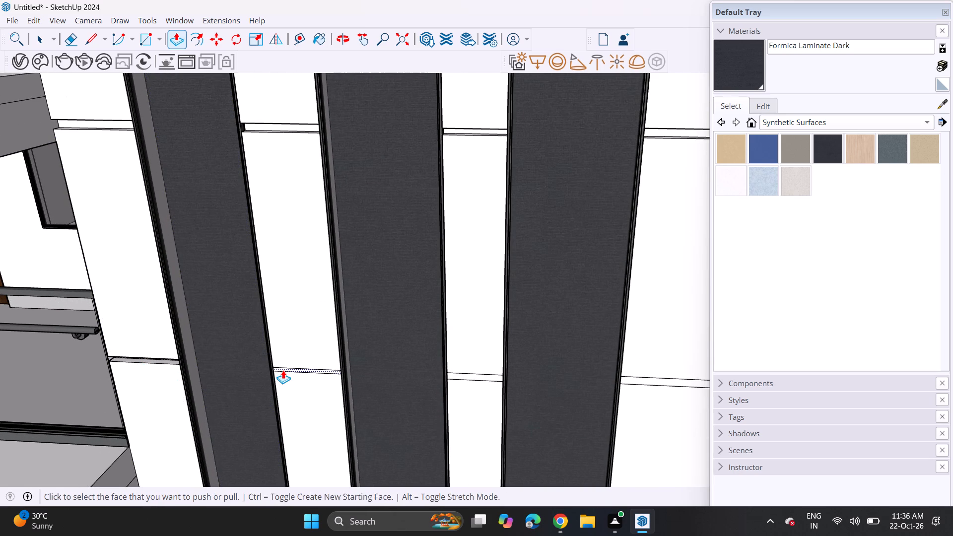
{"action": "double_click", "coordinate": [458, 376]}
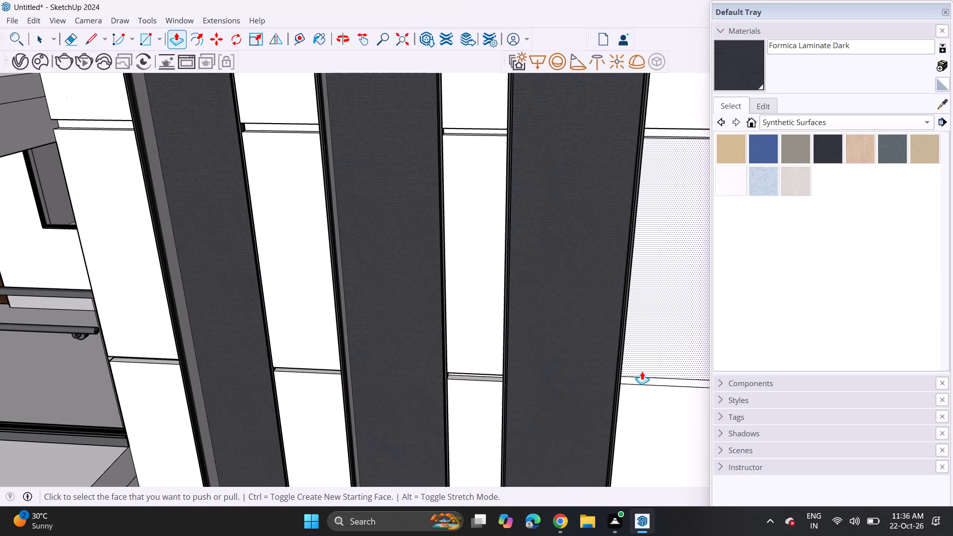
{"action": "double_click", "coordinate": [645, 384]}
Recess the three segments of the fifth, lowest strip by the same depth as the other grooves.
{"action": "scroll", "coordinate": [645, 387], "scroll_direction": "down", "scroll_amount": 4}
{"action": "middle_click_drag", "start_coordinate": [637, 401], "coordinate": [574, 251]}
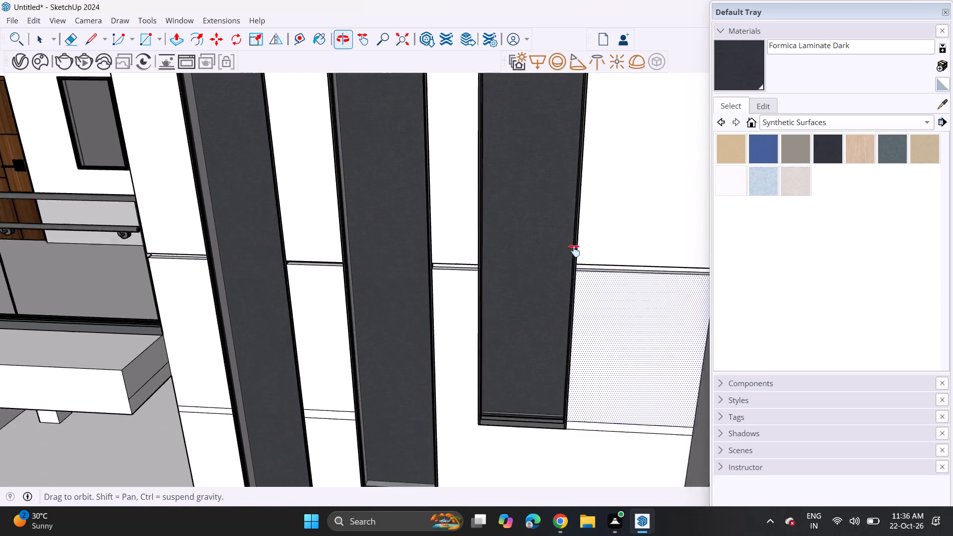
{"action": "middle_click_drag", "start_coordinate": [574, 251], "coordinate": [523, 67]}
{"action": "double_click", "coordinate": [530, 237]}
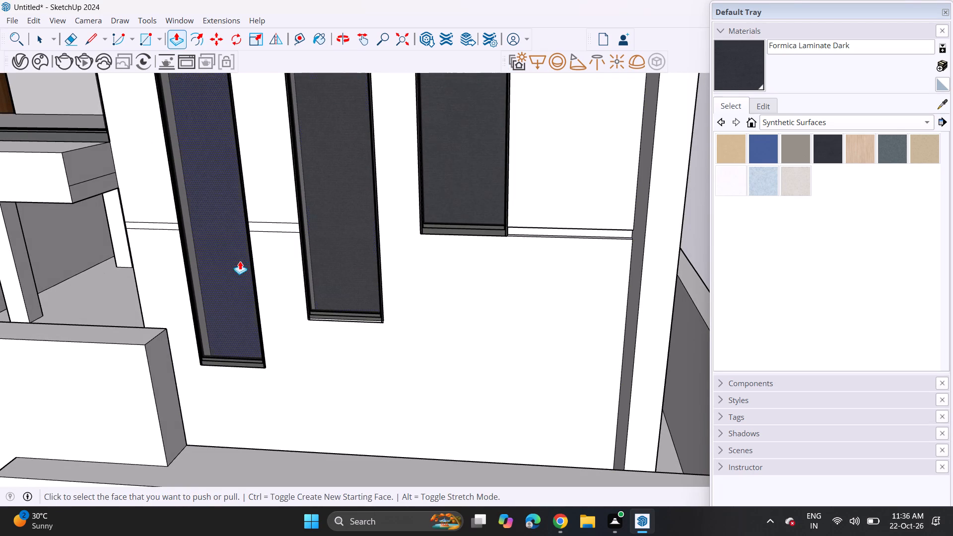
{"action": "double_click", "coordinate": [266, 226]}
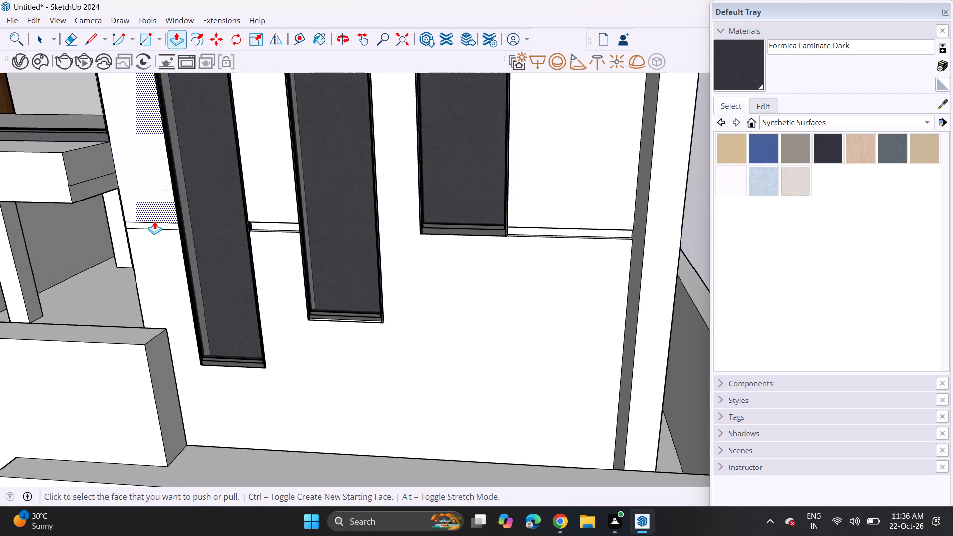
{"action": "double_click", "coordinate": [154, 226]}
Recess both segments of the topmost strip, on either side of the tallest dark panel, by the same depth.
{"action": "scroll", "coordinate": [154, 226], "scroll_direction": "down", "scroll_amount": 11}
{"action": "middle_click_drag", "start_coordinate": [190, 257], "coordinate": [372, 358], "text": "shift"}
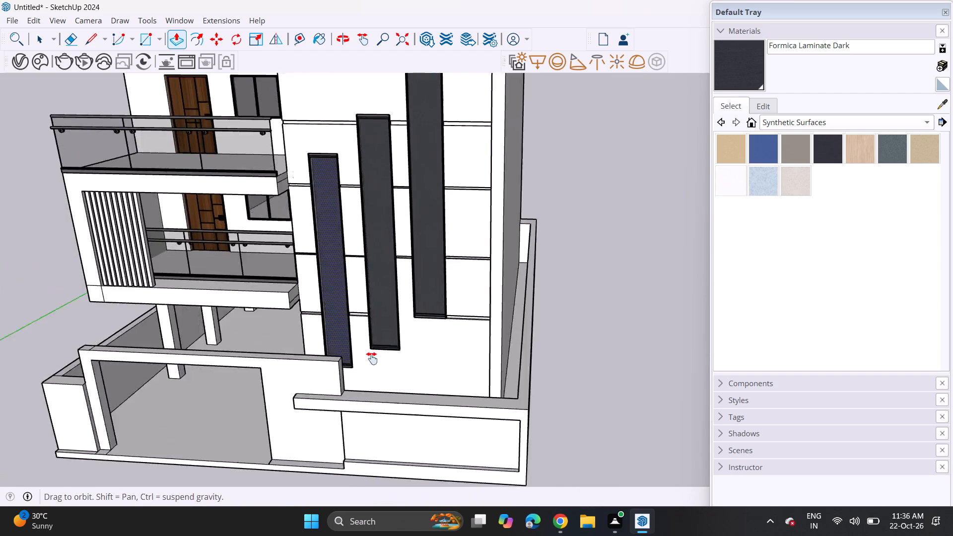
{"action": "middle_click_drag", "start_coordinate": [372, 358], "coordinate": [391, 368], "text": "shift"}
{"action": "middle_click_drag", "start_coordinate": [389, 361], "coordinate": [393, 275]}
{"action": "scroll", "coordinate": [392, 264], "scroll_direction": "down", "scroll_amount": 2}
{"action": "middle_click_drag", "start_coordinate": [386, 282], "coordinate": [460, 354], "text": "shift"}
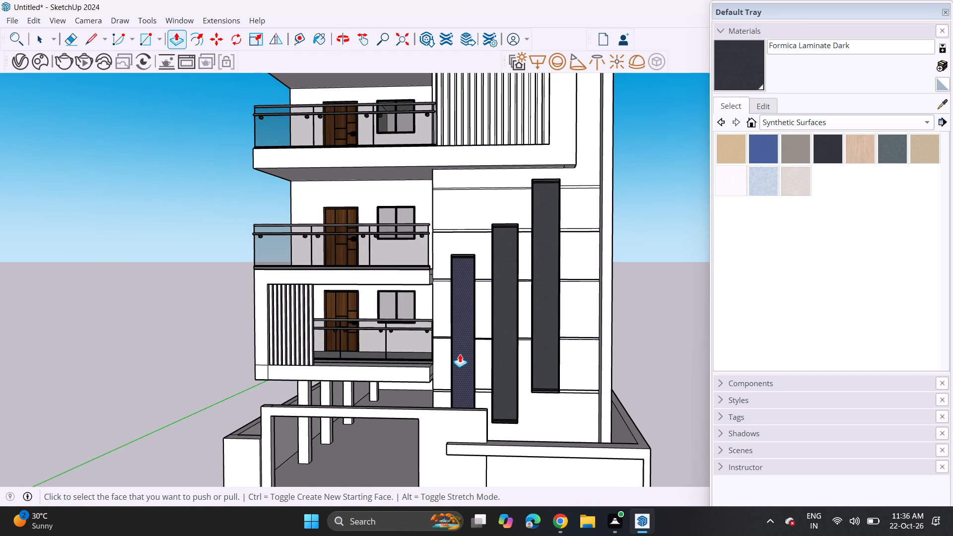
{"action": "middle_click_drag", "start_coordinate": [552, 195], "coordinate": [509, 246]}
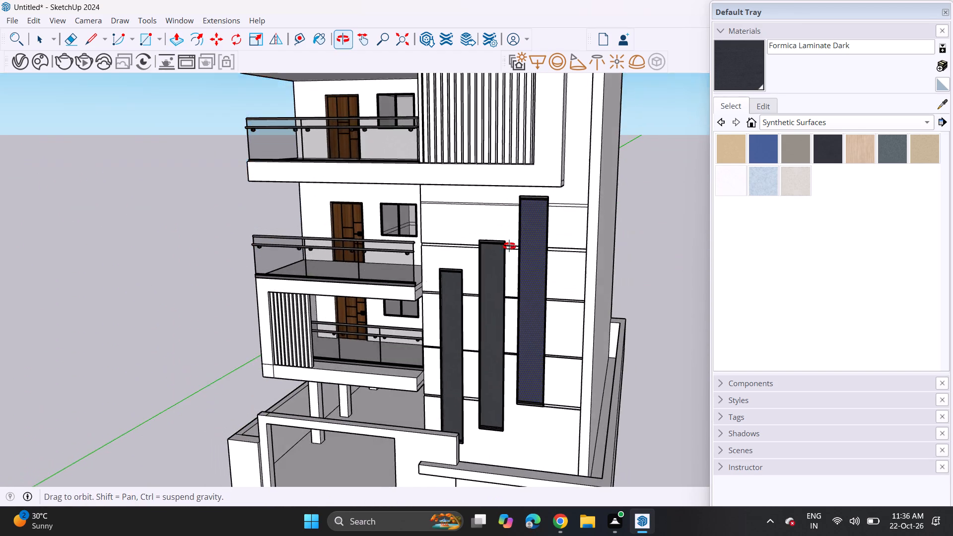
{"action": "middle_click_drag", "start_coordinate": [509, 246], "coordinate": [508, 259]}
{"action": "scroll", "coordinate": [482, 200], "scroll_direction": "up", "scroll_amount": 12}
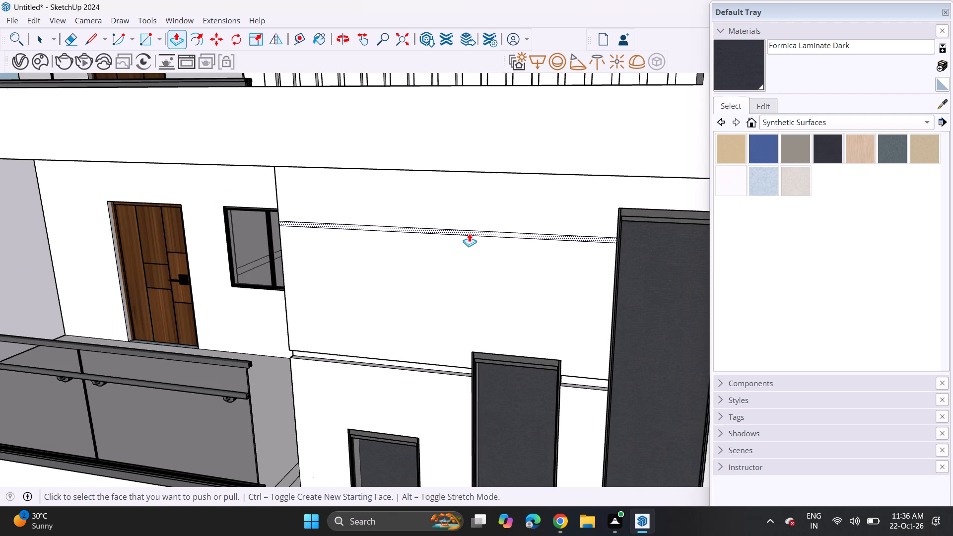
{"action": "double_click", "coordinate": [469, 233]}
{"action": "scroll", "coordinate": [469, 233], "scroll_direction": "down", "scroll_amount": 5}
{"action": "double_click", "coordinate": [642, 243]}
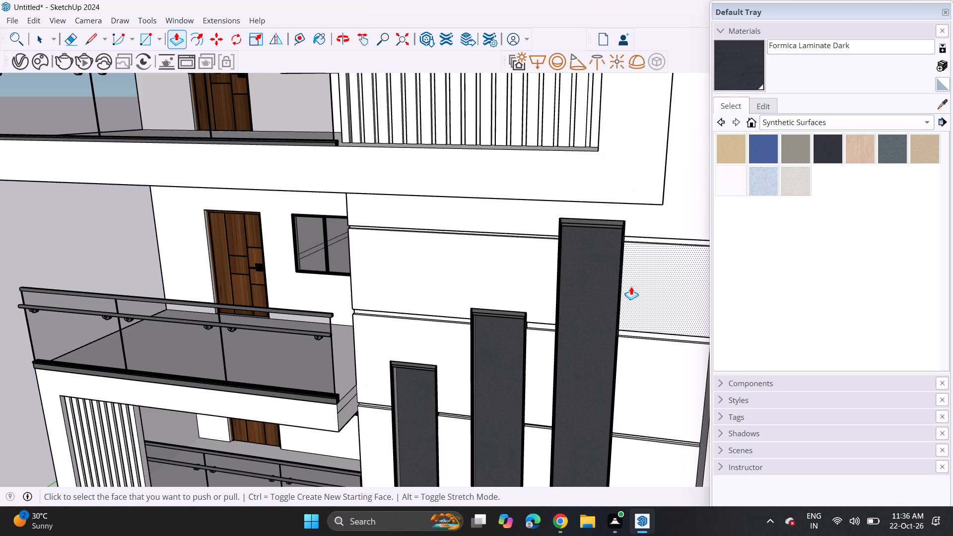
Examine the grooved tower facade and the whole building from the front.
{"action": "scroll", "coordinate": [620, 290], "scroll_direction": "down", "scroll_amount": 9}
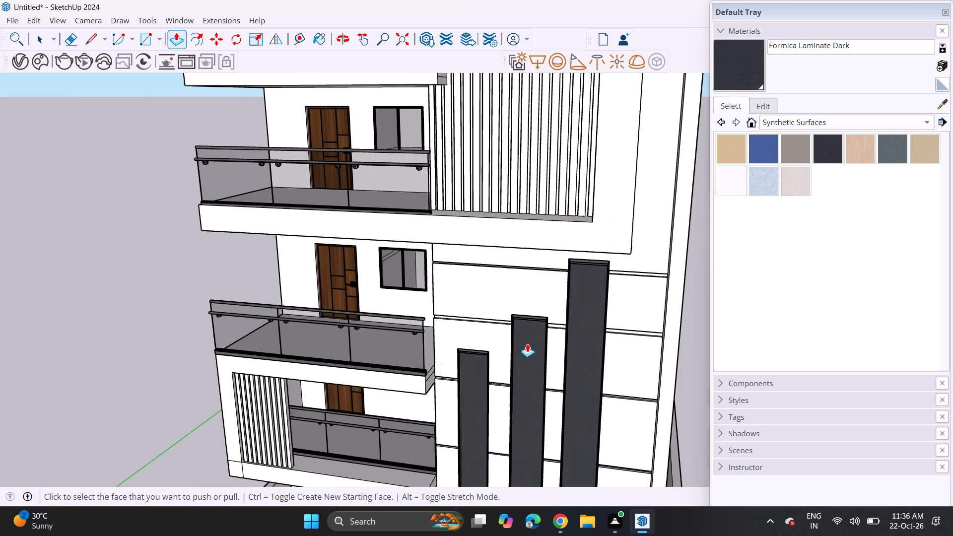
{"action": "scroll", "coordinate": [509, 331], "scroll_direction": "down", "scroll_amount": 4}
{"action": "scroll", "coordinate": [443, 377], "scroll_direction": "down", "scroll_amount": 4}
{"action": "middle_click_drag", "start_coordinate": [423, 393], "coordinate": [471, 336]}
{"action": "middle_click_drag", "start_coordinate": [468, 370], "coordinate": [436, 218], "text": "shift"}
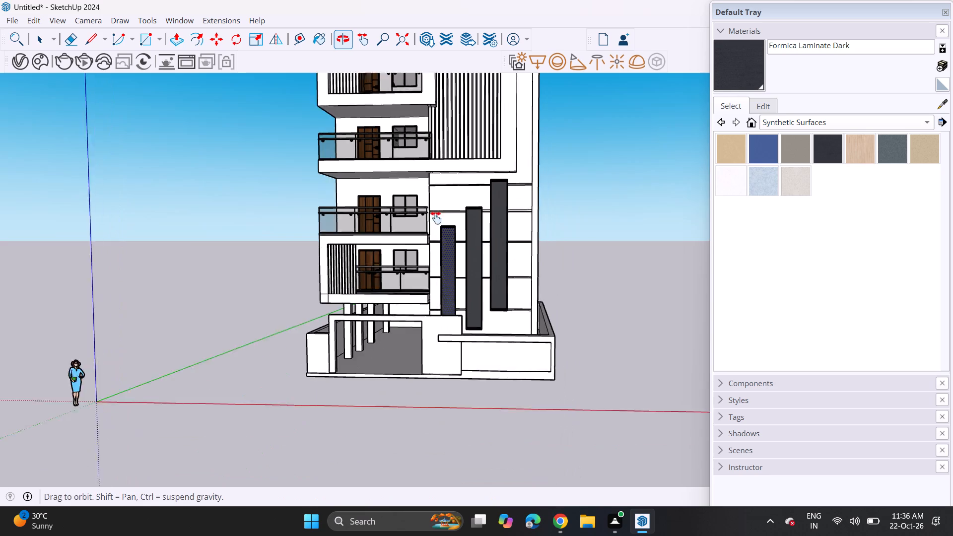
{"action": "middle_click_drag", "start_coordinate": [436, 218], "coordinate": [434, 207], "text": "shift"}
{"action": "middle_click_drag", "start_coordinate": [417, 227], "coordinate": [456, 227]}
{"action": "middle_click_drag", "start_coordinate": [456, 227], "coordinate": [456, 305]}
{"action": "scroll", "coordinate": [456, 305], "scroll_direction": "down", "scroll_amount": 2}
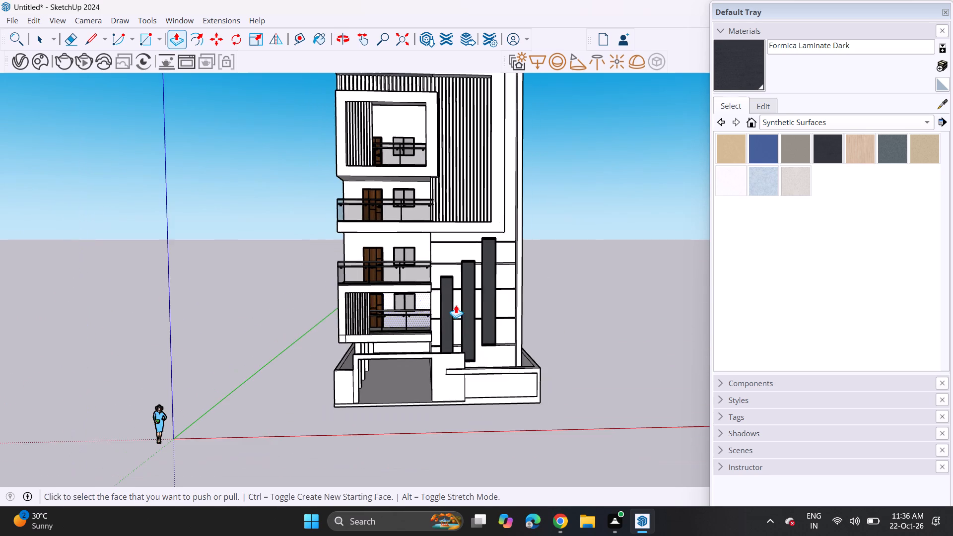
{"action": "middle_click_drag", "start_coordinate": [459, 325], "coordinate": [464, 371]}
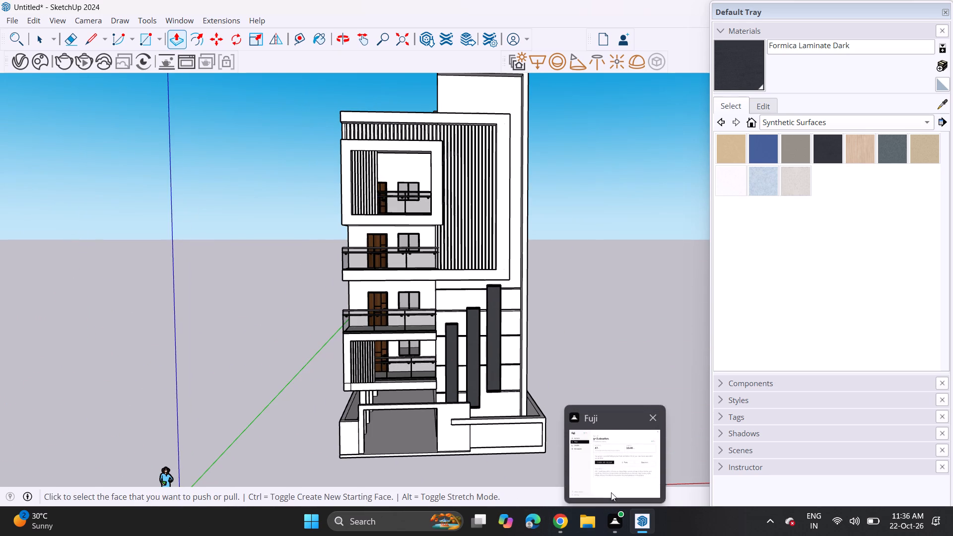
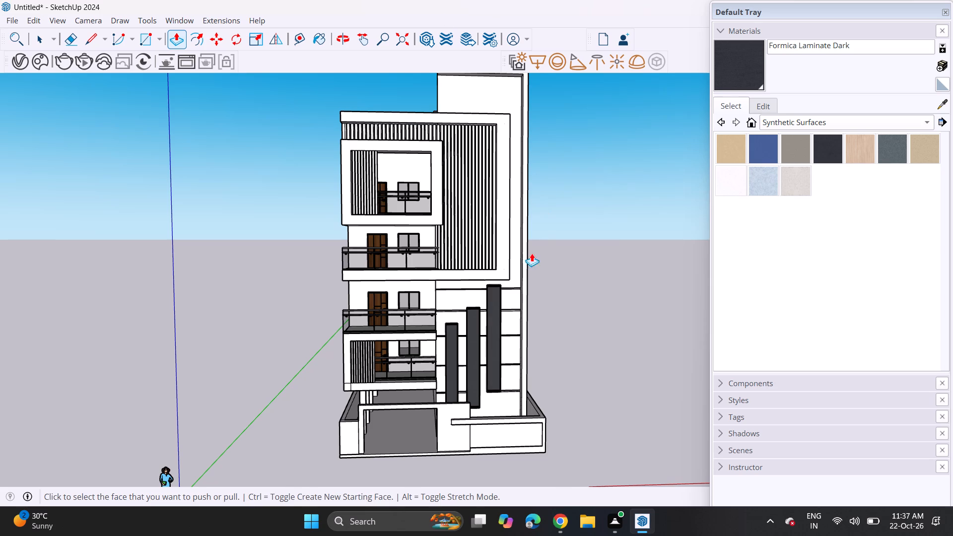
Draw a thin horizontal rectangle on the side wall, spanning from the slatted frame's lower outer edge to the corner column.
{"action": "scroll", "coordinate": [512, 269], "scroll_direction": "up", "scroll_amount": 10}
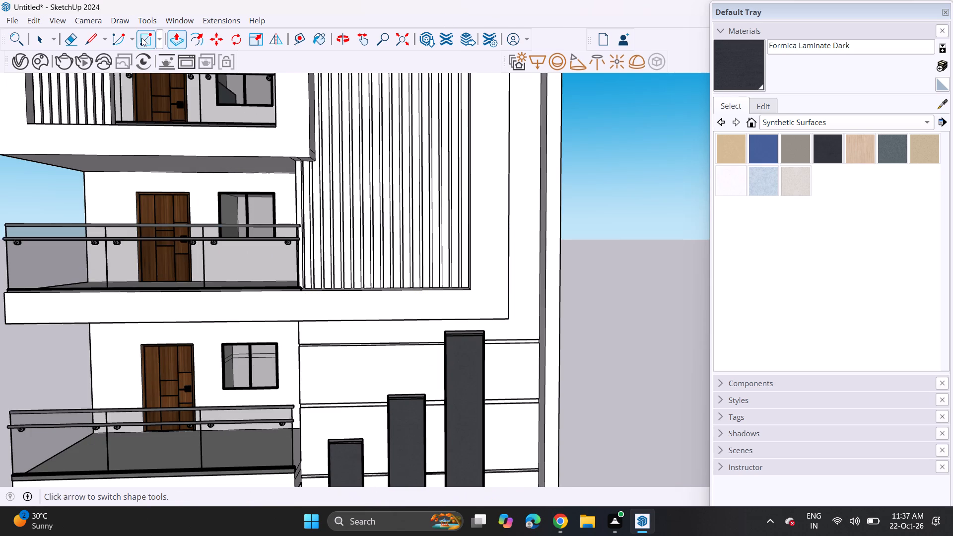
{"action": "left_click_drag", "start_coordinate": [141, 38], "coordinate": [150, 41]}
{"action": "scroll", "coordinate": [377, 270], "scroll_direction": "up", "scroll_amount": 4}
{"action": "scroll", "coordinate": [417, 286], "scroll_direction": "up", "scroll_amount": 2}
{"action": "middle_click_drag", "start_coordinate": [538, 287], "coordinate": [401, 296]}
{"action": "middle_click_drag", "start_coordinate": [568, 295], "coordinate": [421, 294]}
{"action": "middle_click_drag", "start_coordinate": [414, 294], "coordinate": [504, 310]}
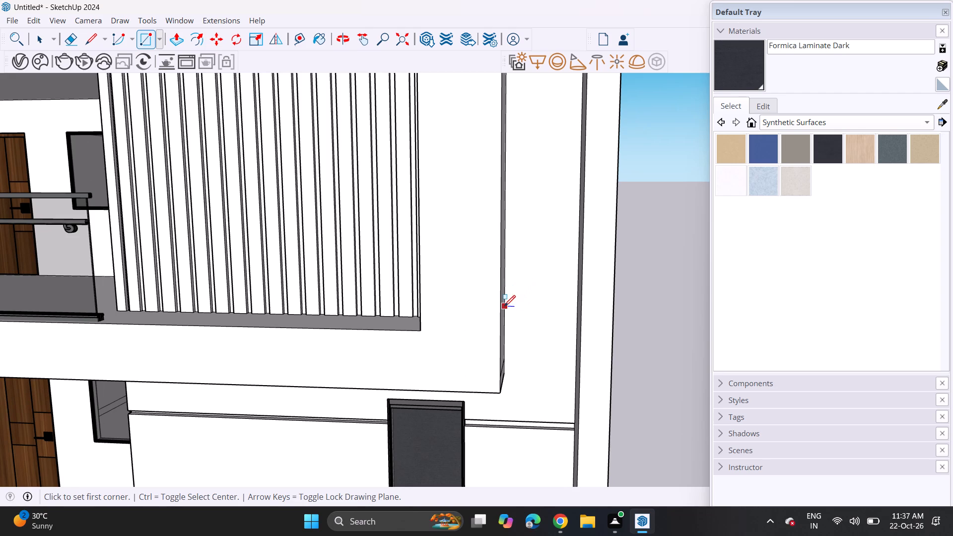
{"action": "left_click", "coordinate": [504, 306]}
{"action": "middle_click_drag", "start_coordinate": [538, 292], "coordinate": [567, 287]}
{"action": "left_click", "coordinate": [584, 290]}
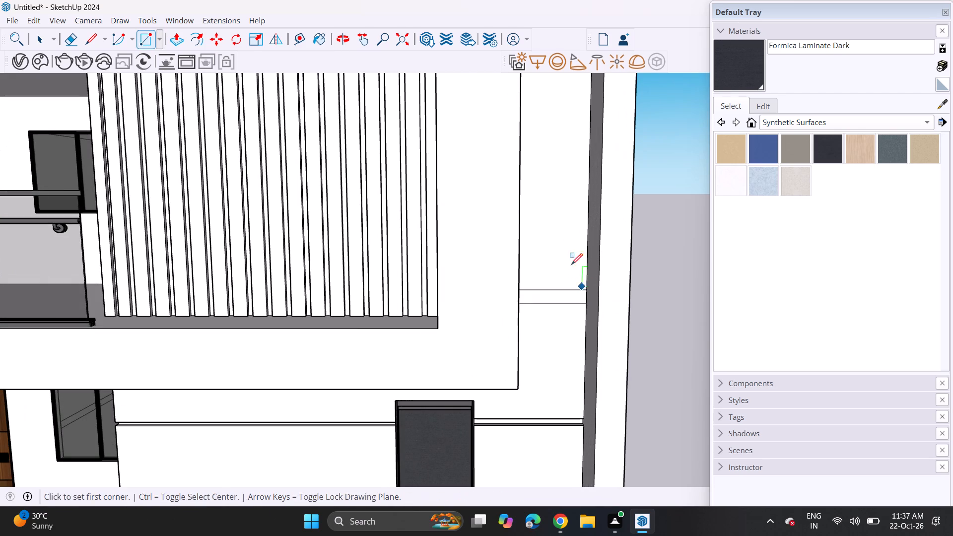
Draw a second thin horizontal rectangle across the same wall strip, one level above the first.
{"action": "middle_click_drag", "start_coordinate": [559, 233], "coordinate": [443, 469], "text": "shift"}
{"action": "left_click", "coordinate": [399, 304]}
{"action": "middle_click_drag", "start_coordinate": [418, 290], "coordinate": [463, 295]}
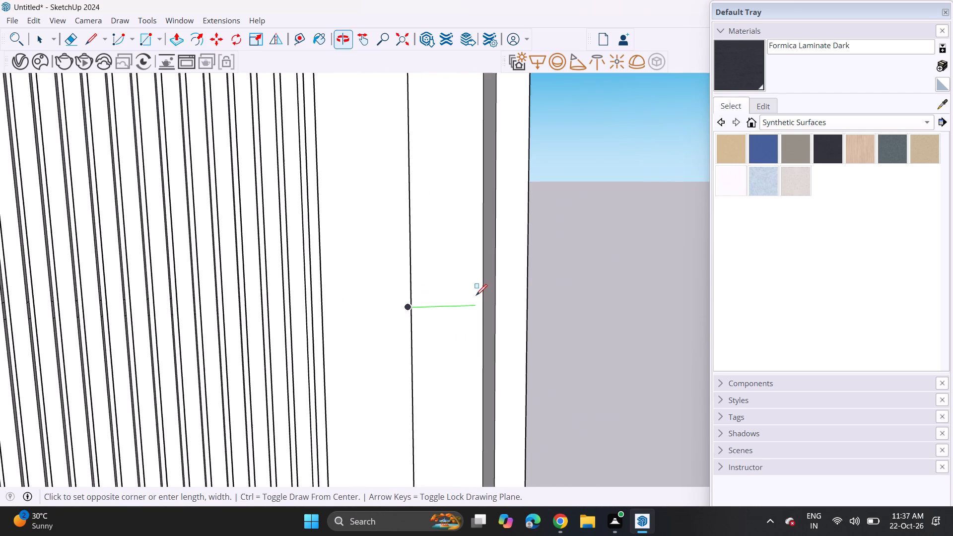
{"action": "left_click", "coordinate": [480, 295]}
Draw a third thin horizontal rectangle higher up the wall strip, between the slatted frame and the corner column.
{"action": "scroll", "coordinate": [452, 273], "scroll_direction": "down", "scroll_amount": 5}
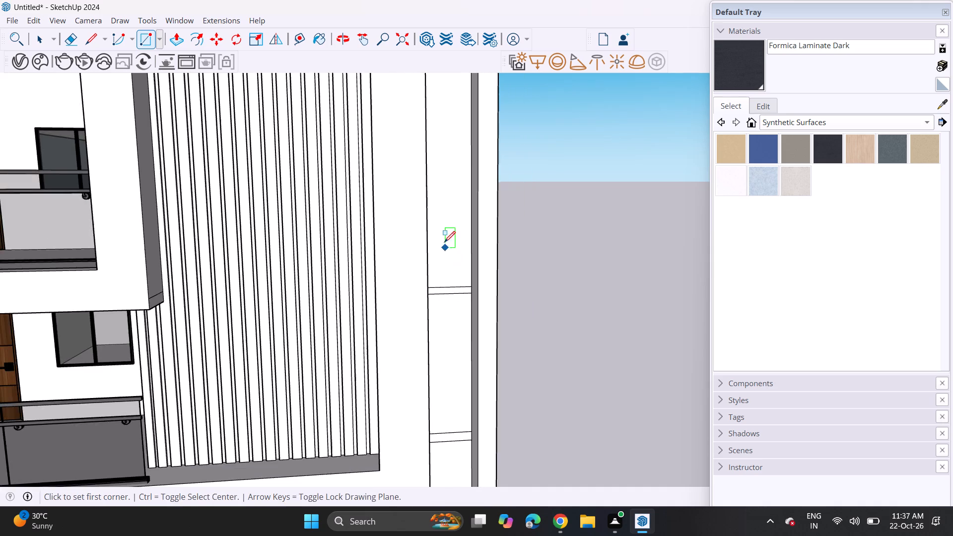
{"action": "middle_click_drag", "start_coordinate": [444, 242], "coordinate": [377, 375]}
{"action": "middle_click_drag", "start_coordinate": [361, 346], "coordinate": [357, 344]}
{"action": "scroll", "coordinate": [351, 342], "scroll_direction": "up", "scroll_amount": 1}
{"action": "middle_click_drag", "start_coordinate": [355, 280], "coordinate": [340, 321]}
{"action": "scroll", "coordinate": [364, 259], "scroll_direction": "up", "scroll_amount": 3}
{"action": "left_click", "coordinate": [351, 214]}
{"action": "scroll", "coordinate": [378, 194], "scroll_direction": "down", "scroll_amount": 3}
{"action": "middle_click_drag", "start_coordinate": [381, 194], "coordinate": [383, 194]}
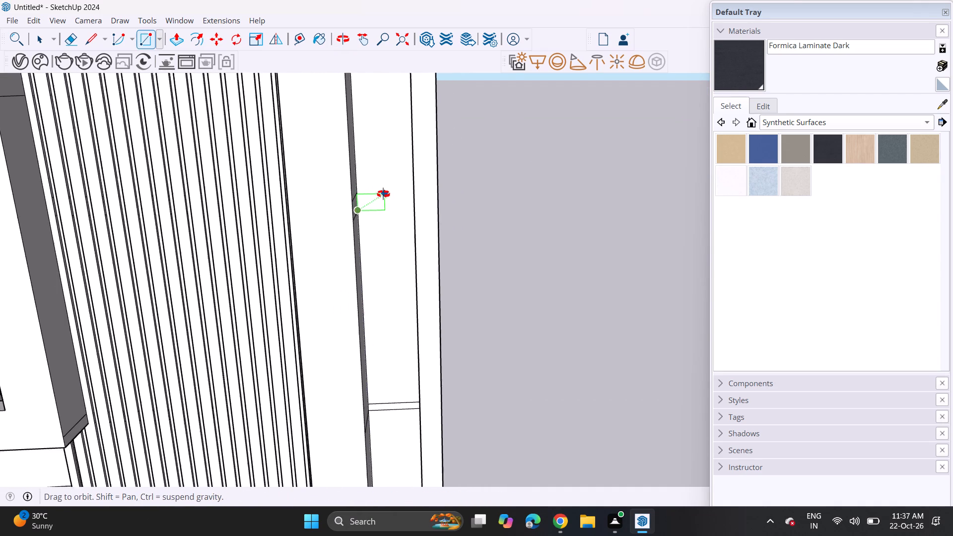
{"action": "middle_click_drag", "start_coordinate": [383, 194], "coordinate": [418, 152]}
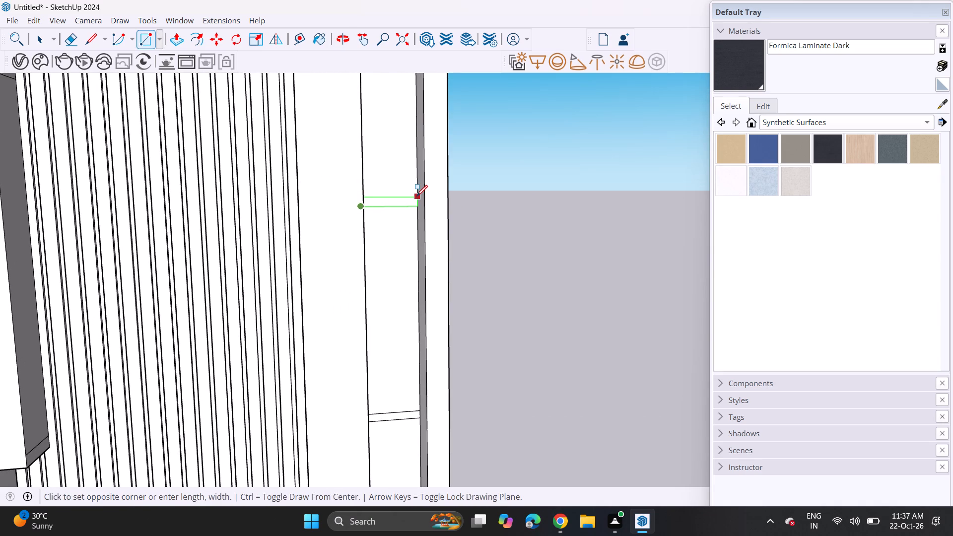
{"action": "left_click", "coordinate": [416, 196]}
Draw a fourth thin horizontal rectangle across the wall strip, just below the slatted frame's top corner.
{"action": "scroll", "coordinate": [401, 192], "scroll_direction": "down", "scroll_amount": 5}
{"action": "middle_click_drag", "start_coordinate": [393, 160], "coordinate": [356, 378], "text": "shift"}
{"action": "middle_click_drag", "start_coordinate": [343, 333], "coordinate": [318, 332]}
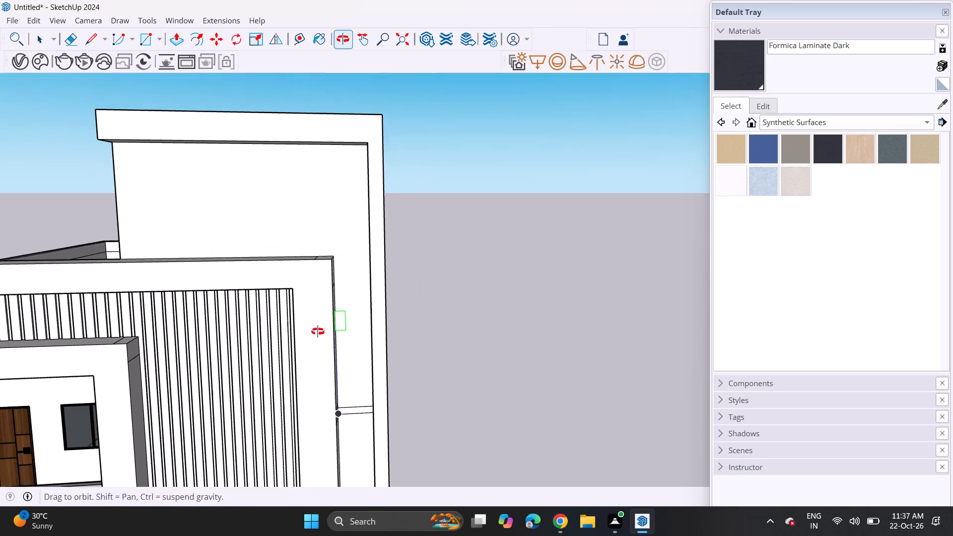
{"action": "middle_click_drag", "start_coordinate": [318, 332], "coordinate": [307, 327]}
{"action": "scroll", "coordinate": [323, 284], "scroll_direction": "up", "scroll_amount": 4}
{"action": "left_click", "coordinate": [338, 283]}
{"action": "middle_click_drag", "start_coordinate": [347, 265], "coordinate": [361, 260]}
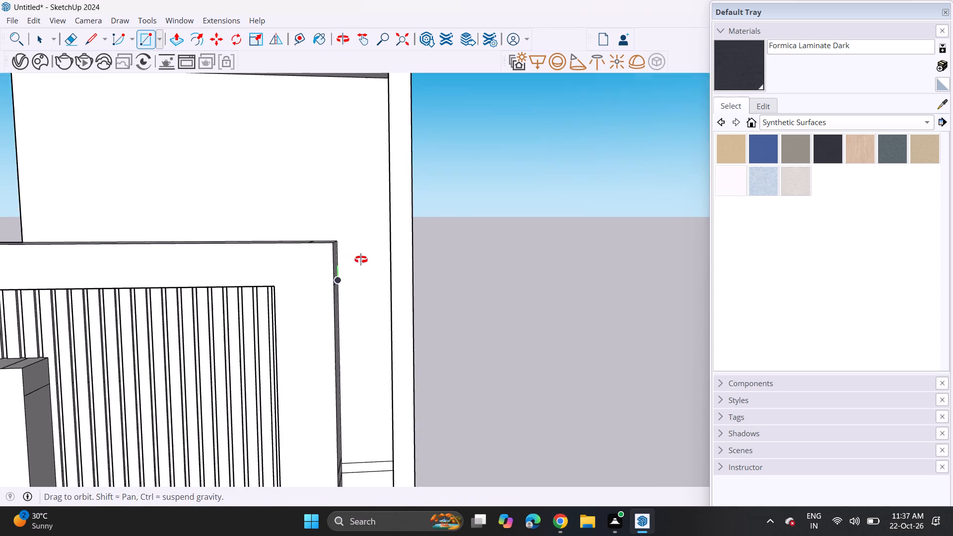
{"action": "middle_click_drag", "start_coordinate": [361, 260], "coordinate": [378, 254]}
{"action": "scroll", "coordinate": [386, 273], "scroll_direction": "up", "scroll_amount": 4}
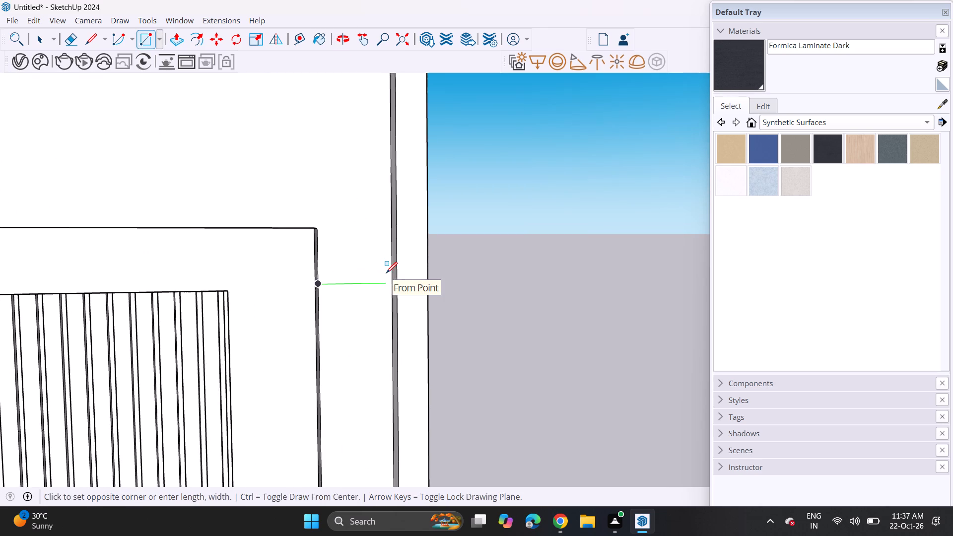
{"action": "left_click", "coordinate": [394, 276]}
Push the lowest new rectangle slightly into the wall with Push/Pull to form a shallow horizontal groove.
{"action": "scroll", "coordinate": [348, 259], "scroll_direction": "down", "scroll_amount": 9}
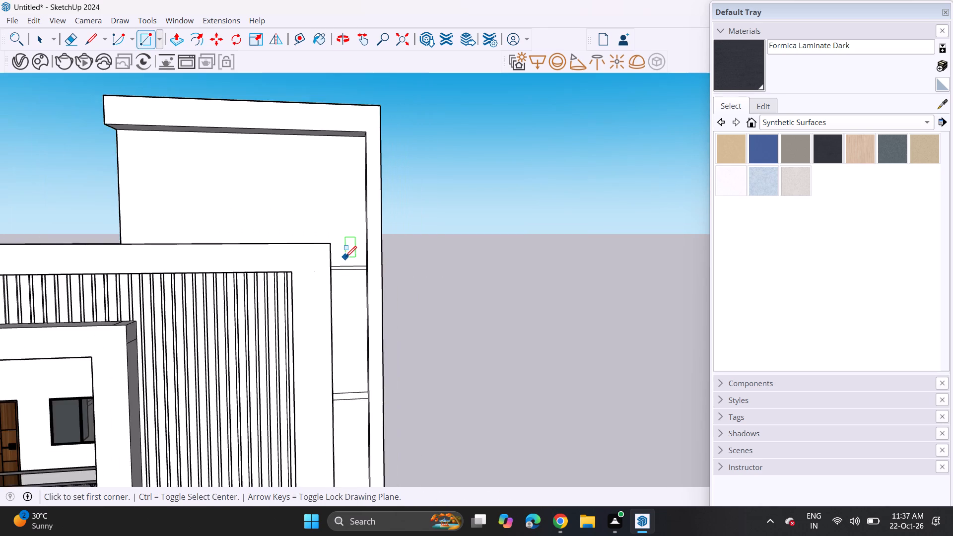
{"action": "scroll", "coordinate": [345, 257], "scroll_direction": "down", "scroll_amount": 10}
{"action": "scroll", "coordinate": [352, 310], "scroll_direction": "down", "scroll_amount": 2}
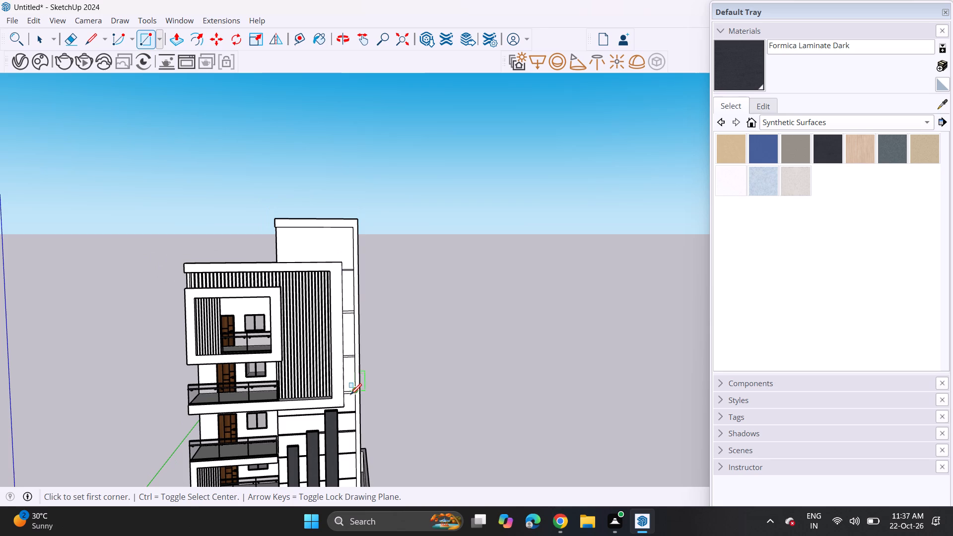
{"action": "left_click", "coordinate": [171, 38]}
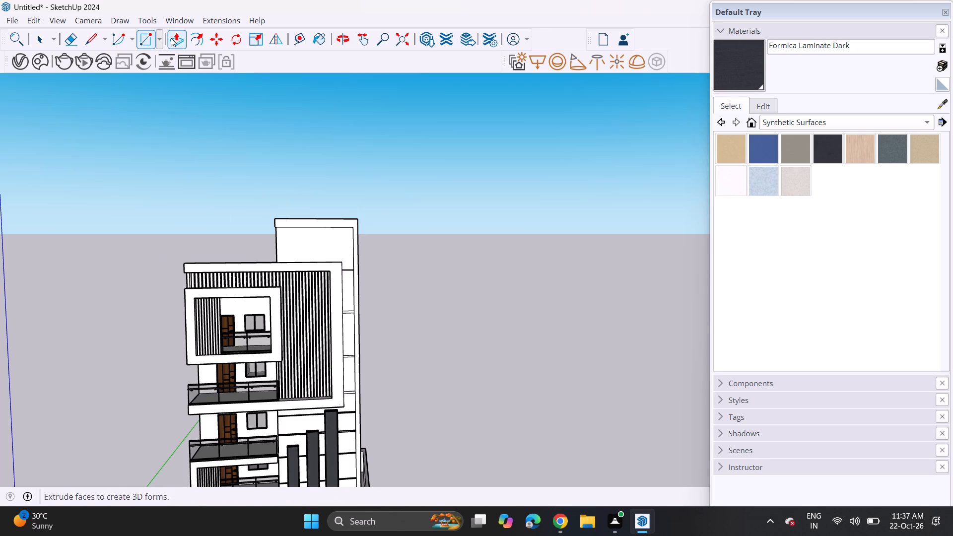
{"action": "middle_click_drag", "start_coordinate": [343, 290], "coordinate": [335, 357]}
{"action": "scroll", "coordinate": [348, 425], "scroll_direction": "up", "scroll_amount": 4}
{"action": "scroll", "coordinate": [356, 361], "scroll_direction": "up", "scroll_amount": 10}
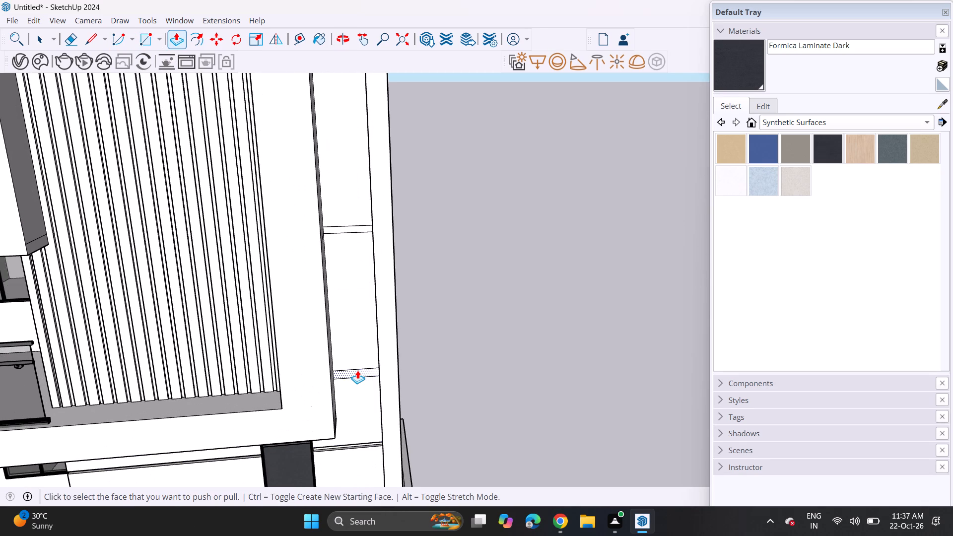
{"action": "left_click", "coordinate": [356, 375]}
{"action": "left_click", "coordinate": [356, 372]}
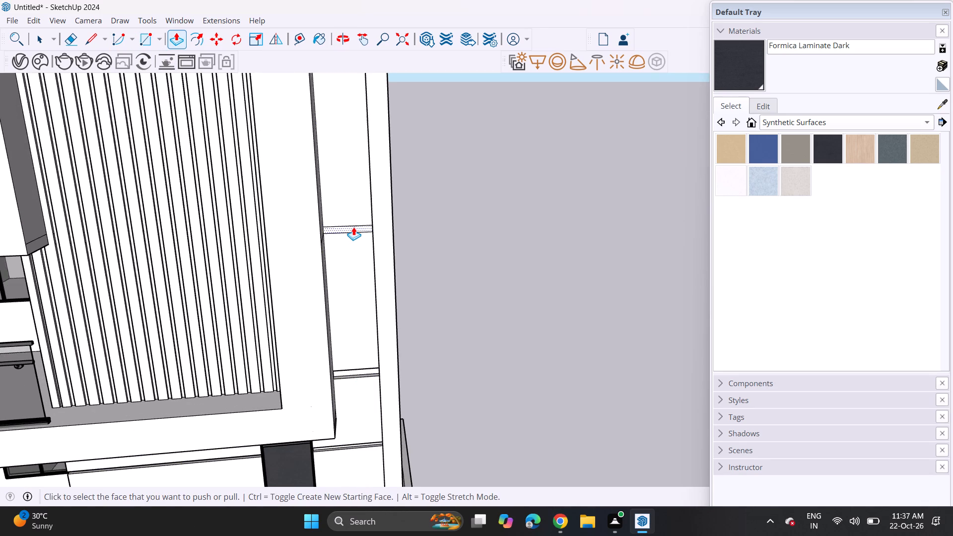
Repeat the same Push/Pull depth on the three remaining rectangles up the wall strip.
{"action": "double_click", "coordinate": [353, 227]}
{"action": "scroll", "coordinate": [338, 190], "scroll_direction": "down", "scroll_amount": 4}
{"action": "middle_click_drag", "start_coordinate": [331, 152], "coordinate": [359, 374]}
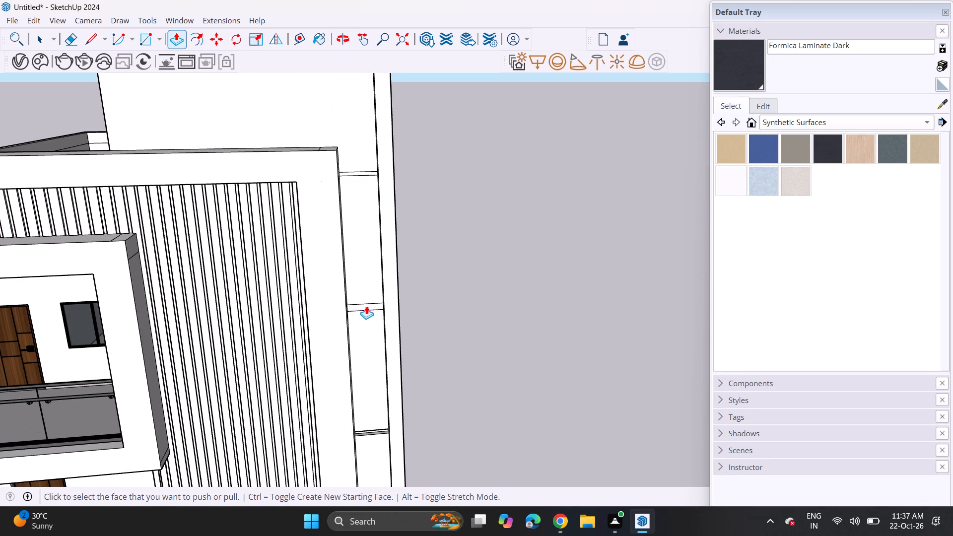
{"action": "double_click", "coordinate": [366, 306]}
{"action": "double_click", "coordinate": [358, 176]}
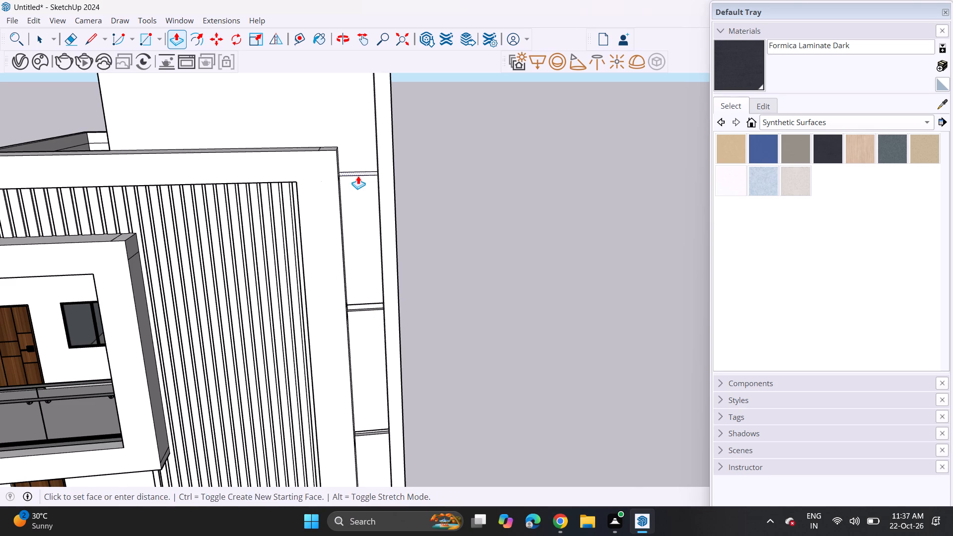
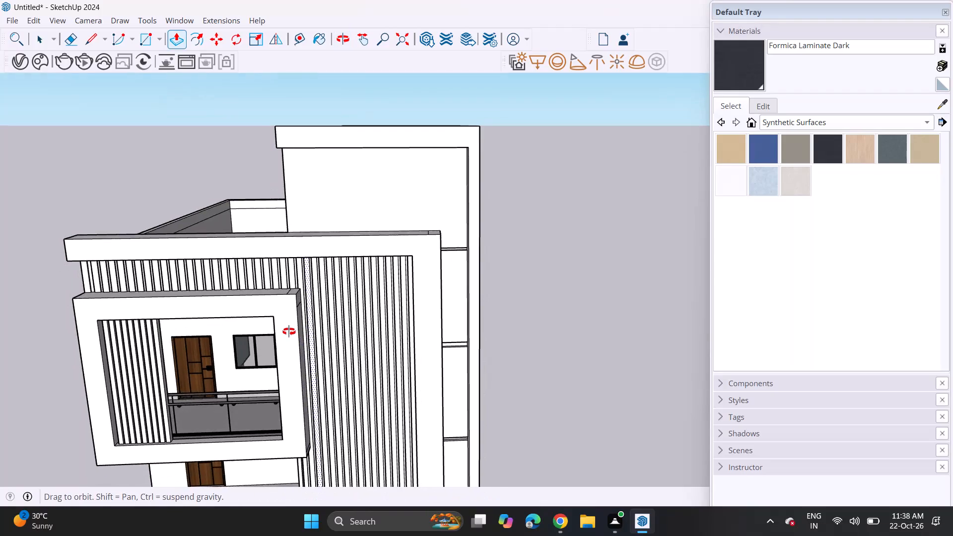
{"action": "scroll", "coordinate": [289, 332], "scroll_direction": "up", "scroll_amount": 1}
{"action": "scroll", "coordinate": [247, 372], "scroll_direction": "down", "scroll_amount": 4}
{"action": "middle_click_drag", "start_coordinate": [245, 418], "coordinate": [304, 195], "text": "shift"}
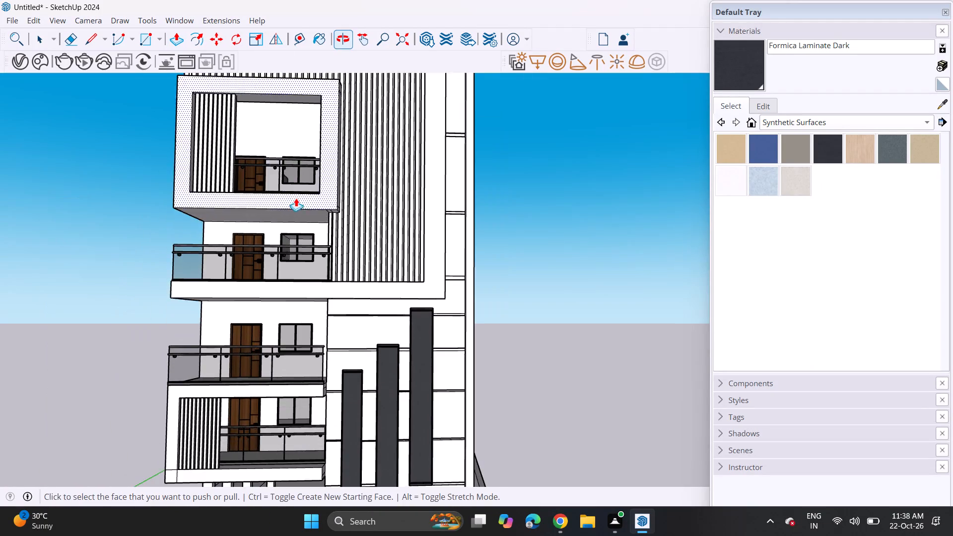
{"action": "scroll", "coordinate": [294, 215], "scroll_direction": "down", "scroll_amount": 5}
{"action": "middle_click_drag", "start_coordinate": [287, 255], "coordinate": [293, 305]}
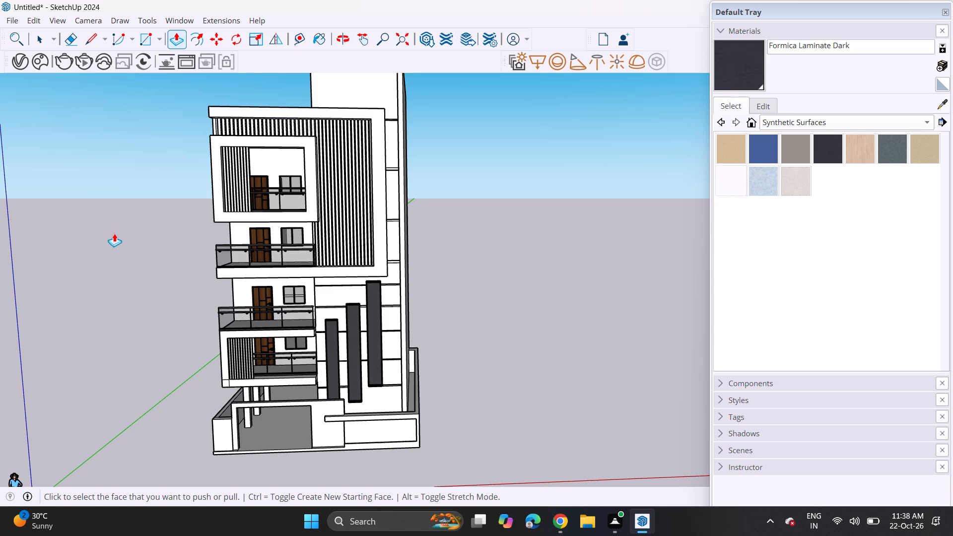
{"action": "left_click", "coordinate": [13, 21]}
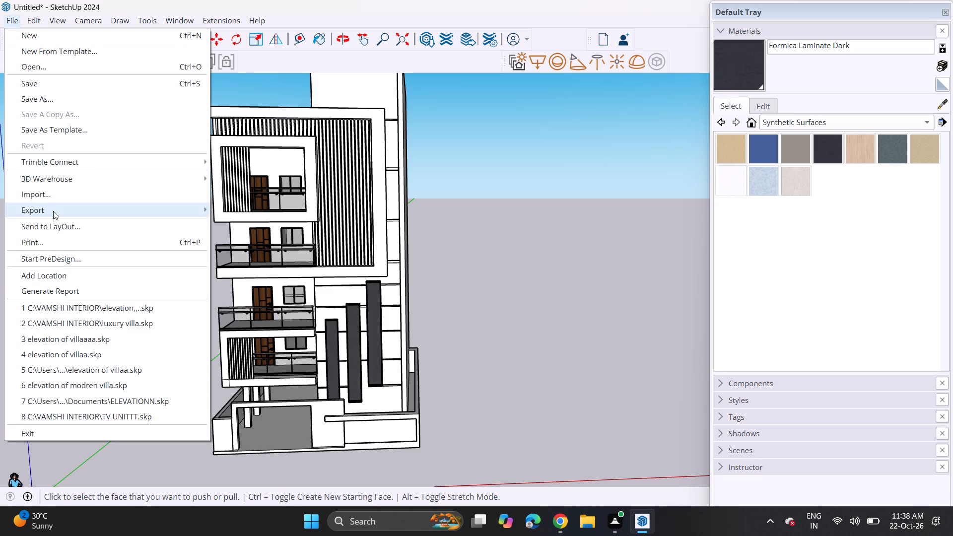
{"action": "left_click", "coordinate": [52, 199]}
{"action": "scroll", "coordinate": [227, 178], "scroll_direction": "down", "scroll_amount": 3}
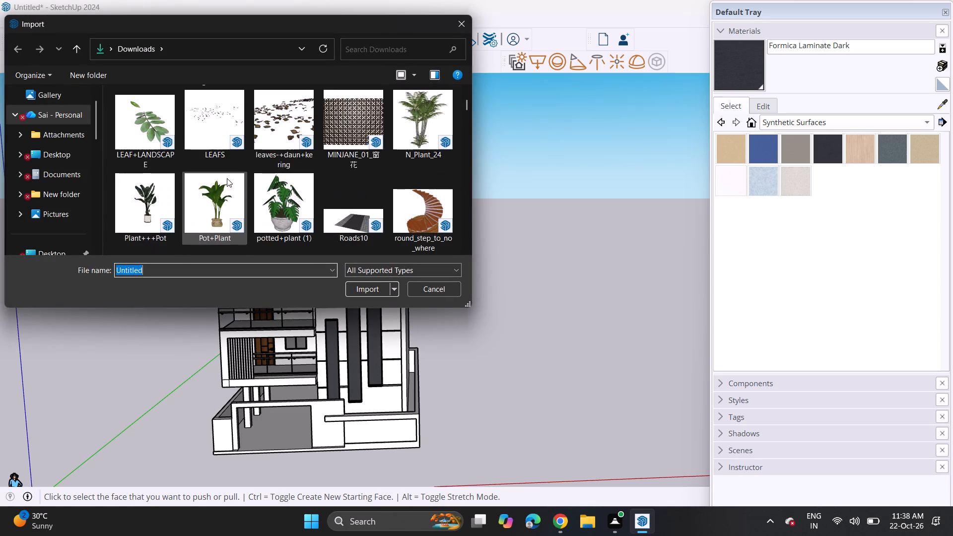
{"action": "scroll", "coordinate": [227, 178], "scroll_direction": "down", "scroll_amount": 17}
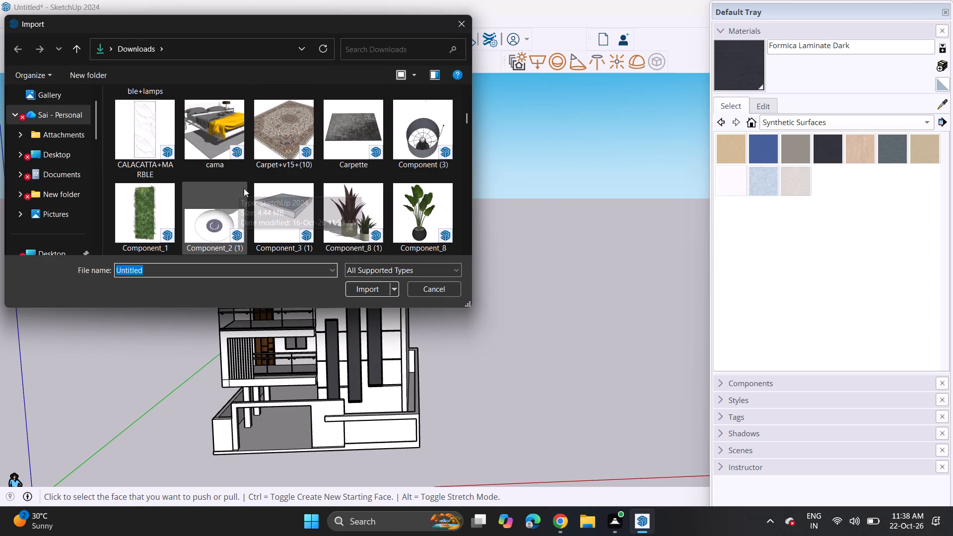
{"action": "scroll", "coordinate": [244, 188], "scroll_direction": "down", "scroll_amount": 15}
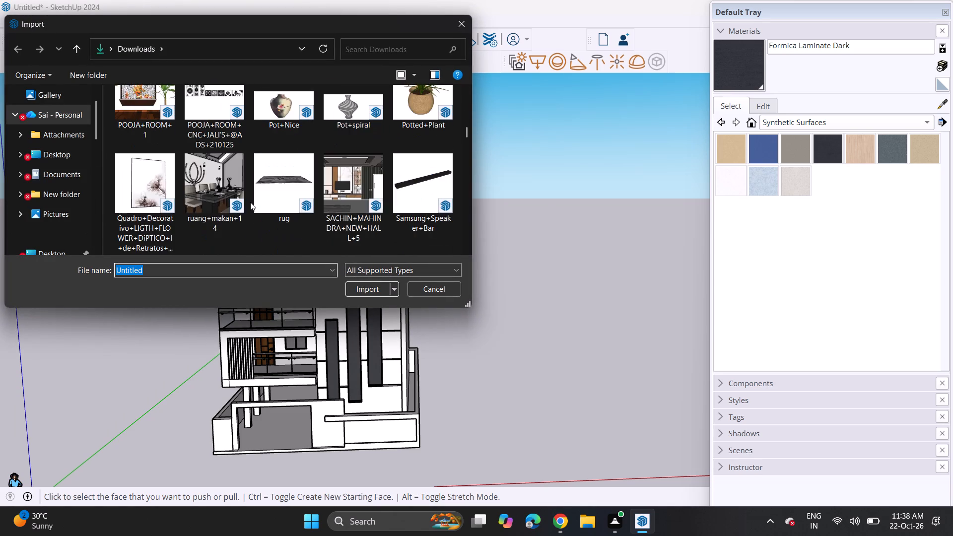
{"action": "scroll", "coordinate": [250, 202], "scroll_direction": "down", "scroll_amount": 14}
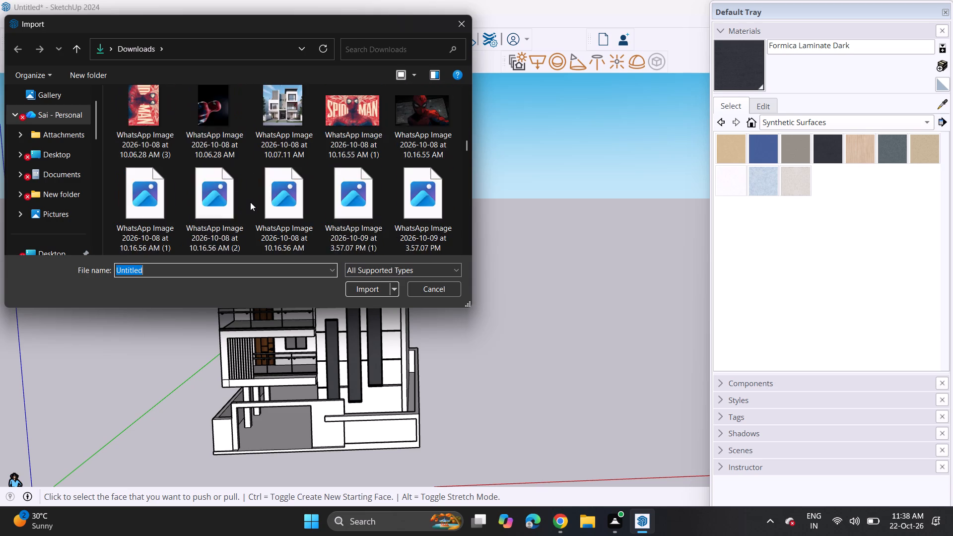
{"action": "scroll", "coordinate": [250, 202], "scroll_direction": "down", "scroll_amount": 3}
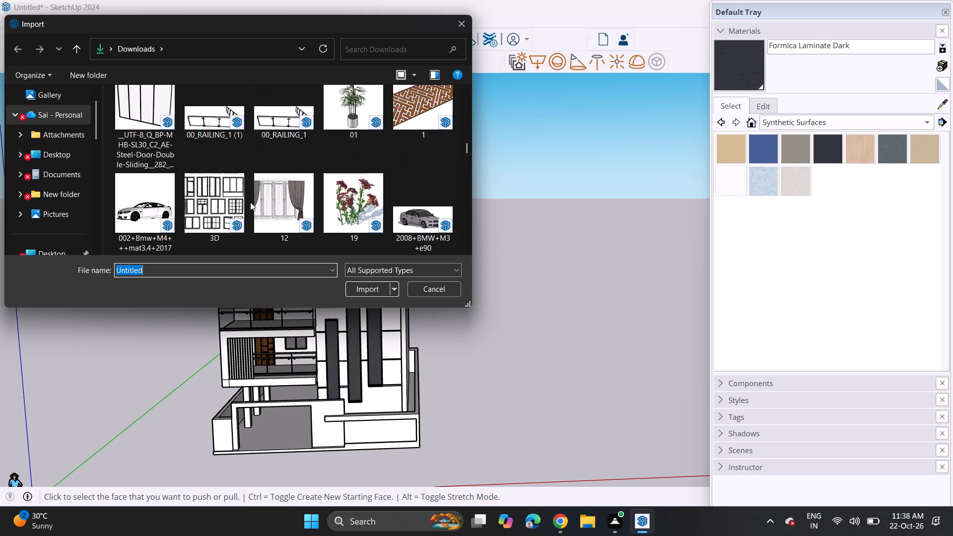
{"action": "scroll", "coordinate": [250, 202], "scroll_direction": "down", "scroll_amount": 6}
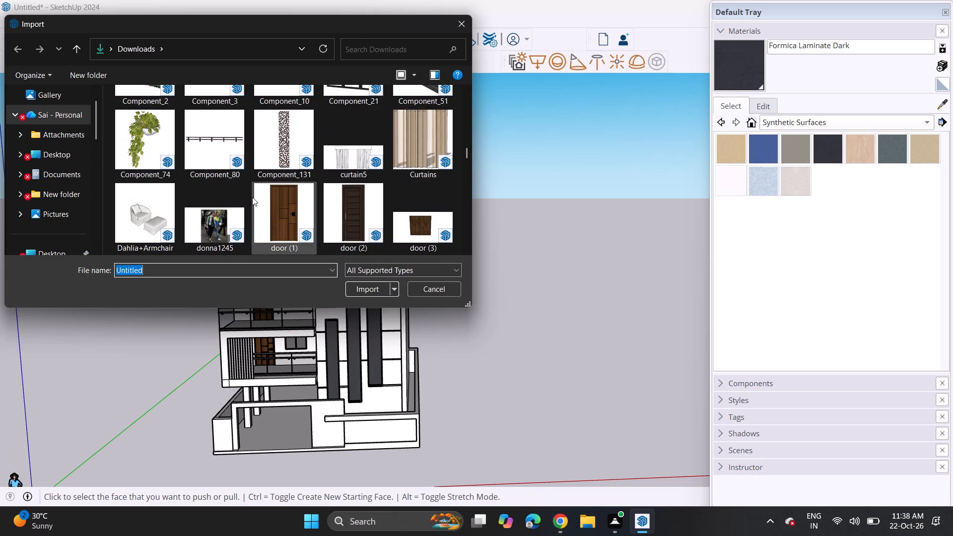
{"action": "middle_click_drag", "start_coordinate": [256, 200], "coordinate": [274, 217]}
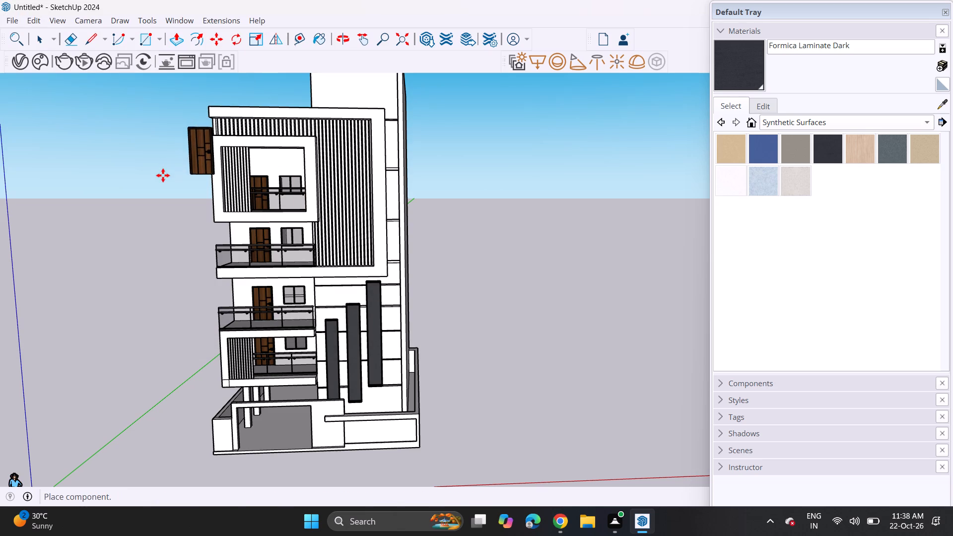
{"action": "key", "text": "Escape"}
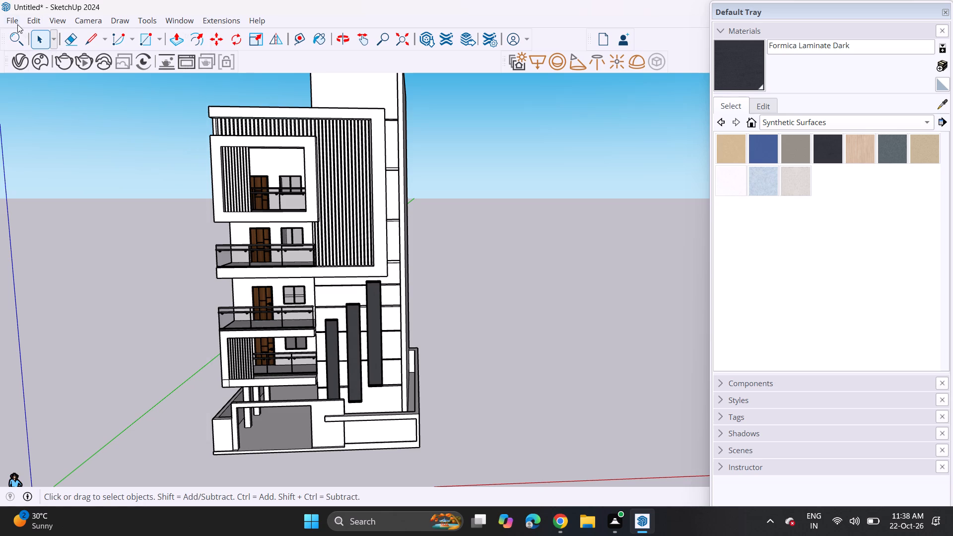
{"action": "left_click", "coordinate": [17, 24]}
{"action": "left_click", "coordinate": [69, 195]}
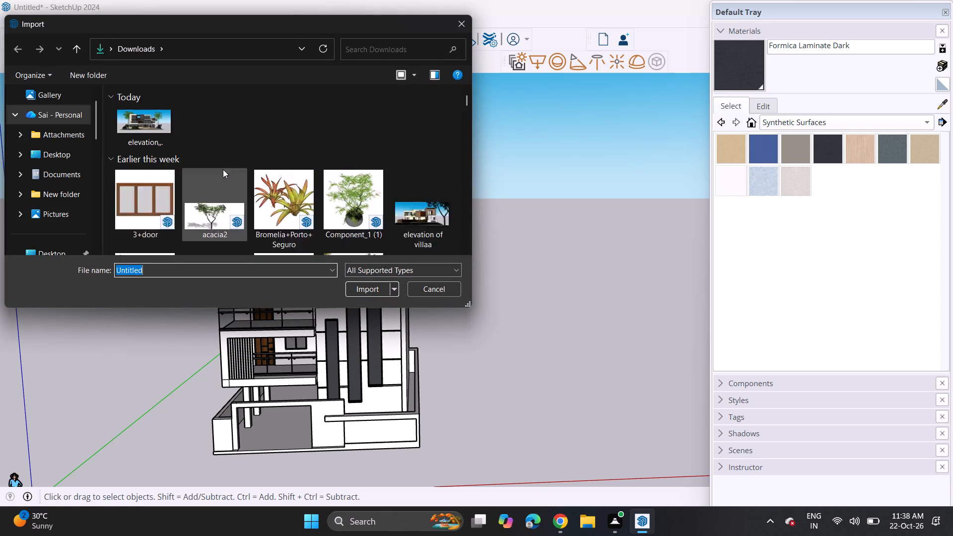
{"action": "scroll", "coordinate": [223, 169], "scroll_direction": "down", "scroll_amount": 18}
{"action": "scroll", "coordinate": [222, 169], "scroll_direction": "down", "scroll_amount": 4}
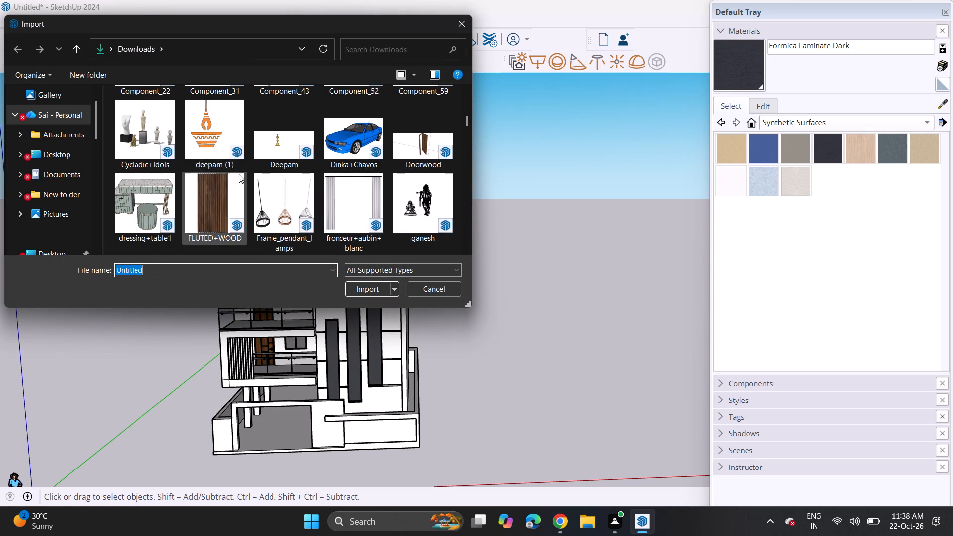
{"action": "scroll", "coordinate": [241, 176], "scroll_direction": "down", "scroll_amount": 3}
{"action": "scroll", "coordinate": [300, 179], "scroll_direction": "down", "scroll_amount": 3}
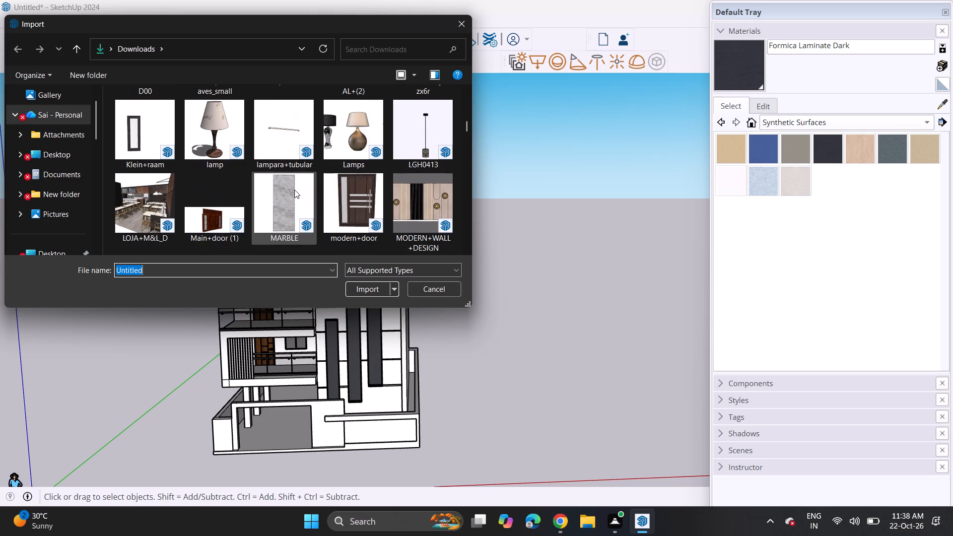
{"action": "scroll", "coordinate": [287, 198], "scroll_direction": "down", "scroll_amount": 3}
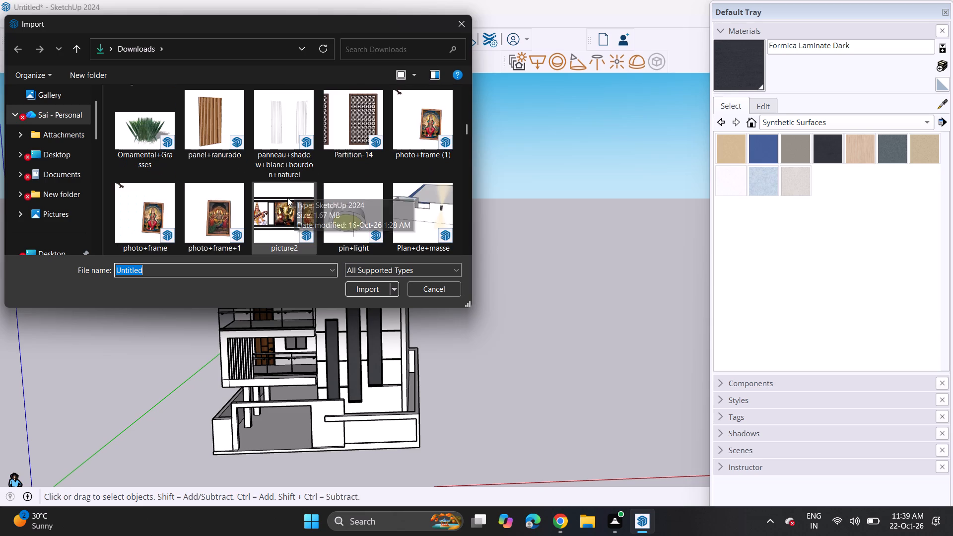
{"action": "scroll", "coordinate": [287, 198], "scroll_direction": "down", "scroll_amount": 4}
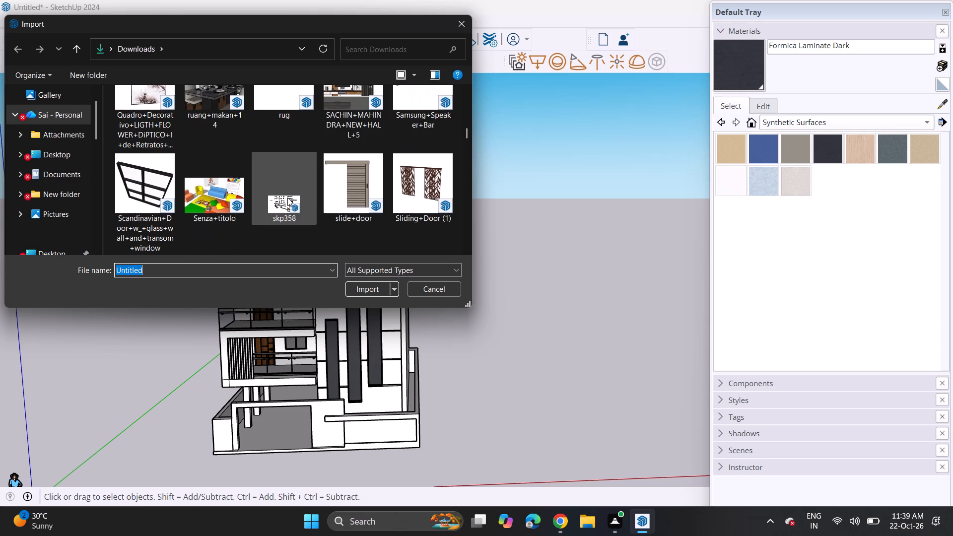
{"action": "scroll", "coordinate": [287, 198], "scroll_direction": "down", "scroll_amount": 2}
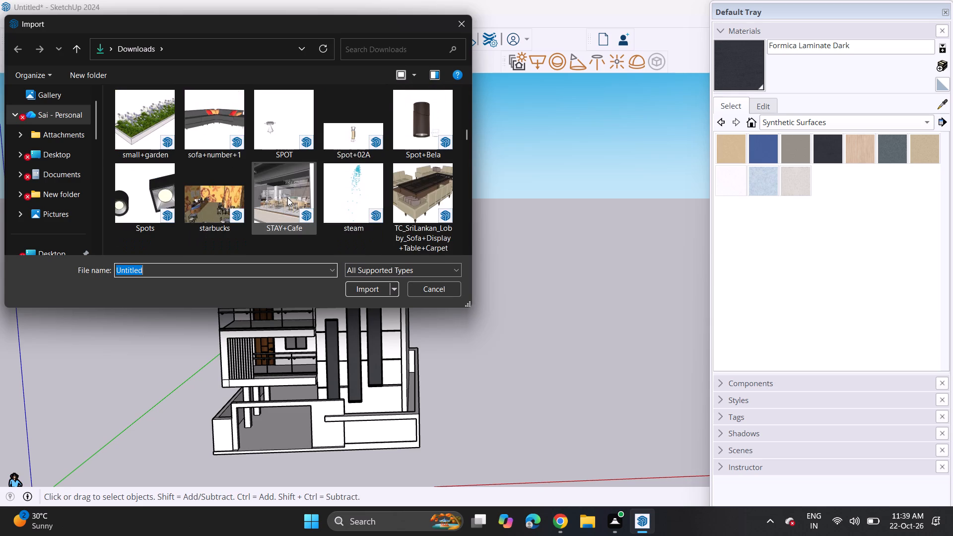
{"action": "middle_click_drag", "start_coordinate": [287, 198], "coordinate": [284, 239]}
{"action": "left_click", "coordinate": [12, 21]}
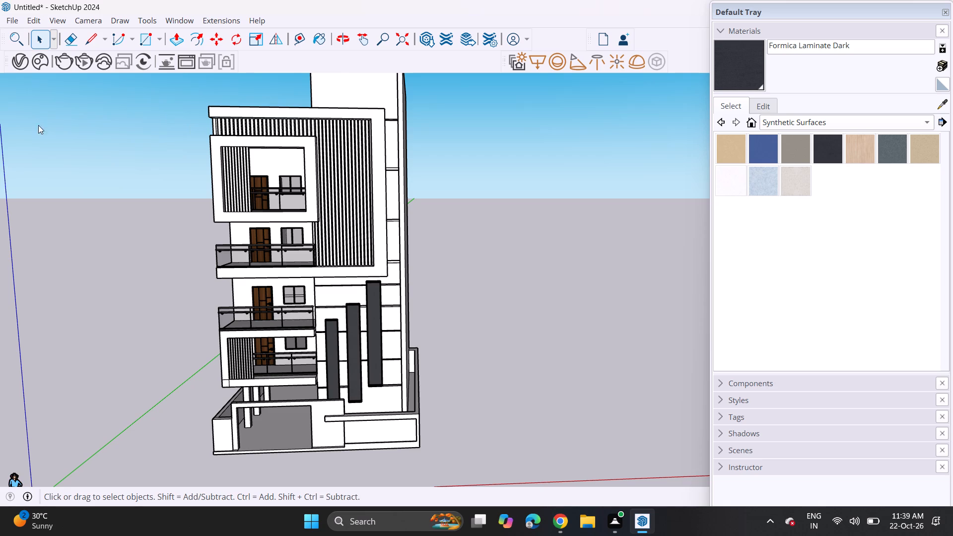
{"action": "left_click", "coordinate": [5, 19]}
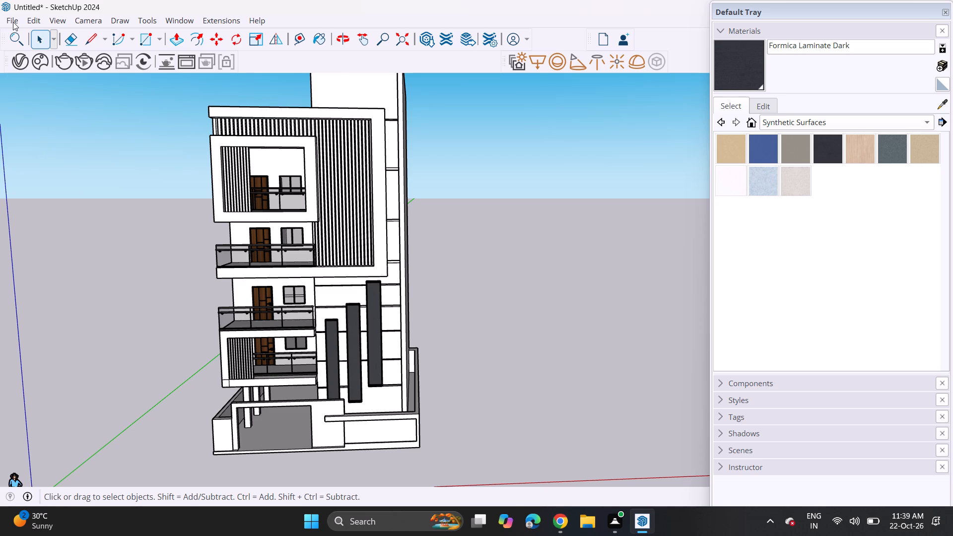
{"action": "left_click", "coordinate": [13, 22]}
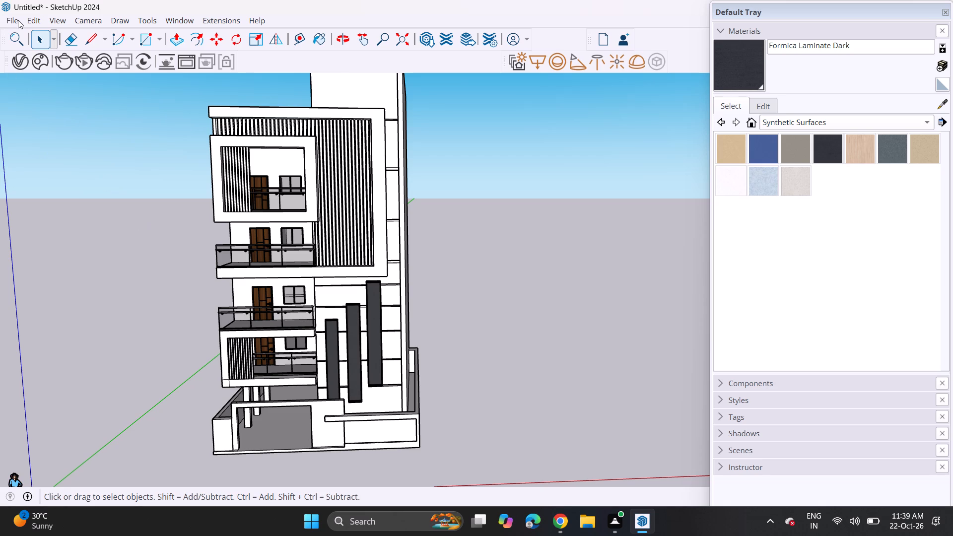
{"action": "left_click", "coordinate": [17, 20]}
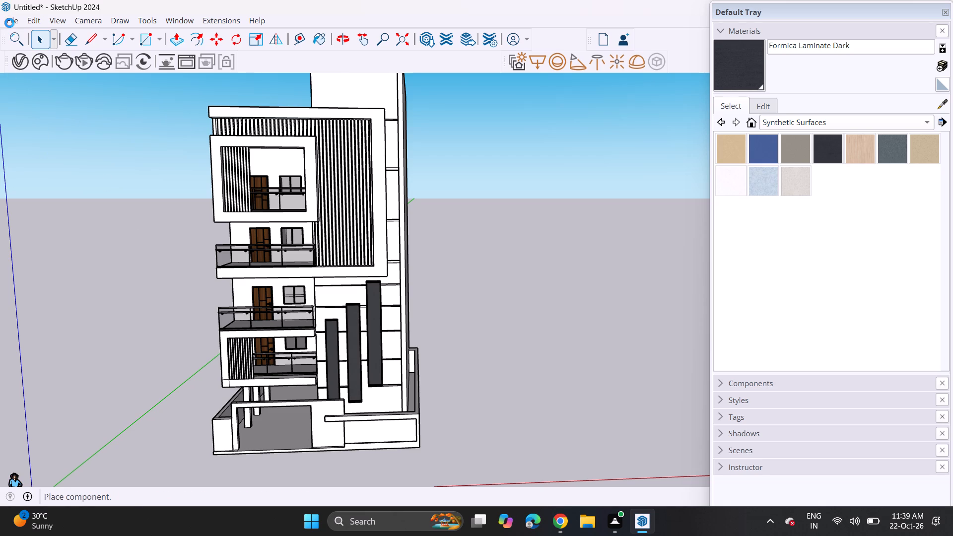
Import the planter-box plants model whose name starts with "Hous" from the Downloads folder and place it on open ground beside the building.
{"action": "left_click", "coordinate": [9, 23]}
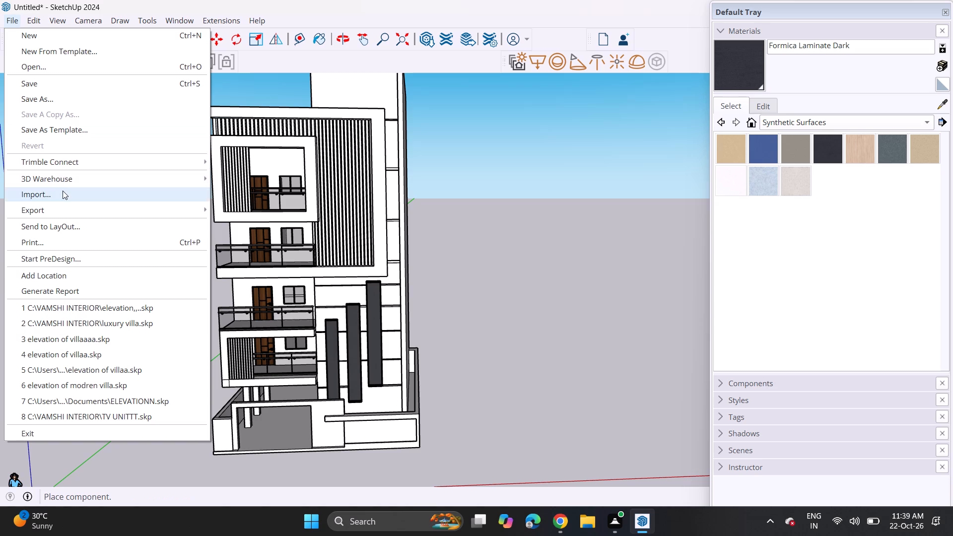
{"action": "left_click", "coordinate": [63, 192]}
{"action": "scroll", "coordinate": [274, 192], "scroll_direction": "down", "scroll_amount": 10}
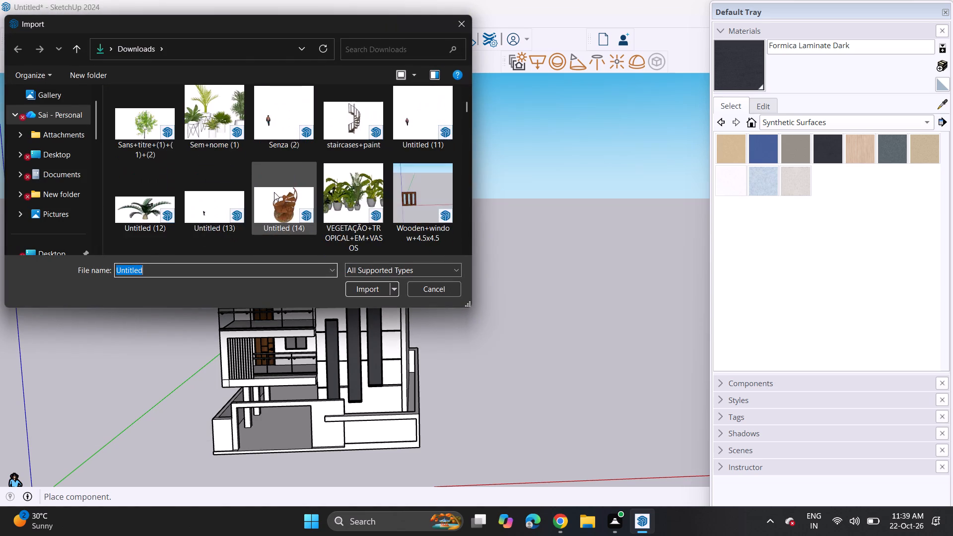
{"action": "scroll", "coordinate": [274, 192], "scroll_direction": "down", "scroll_amount": 18}
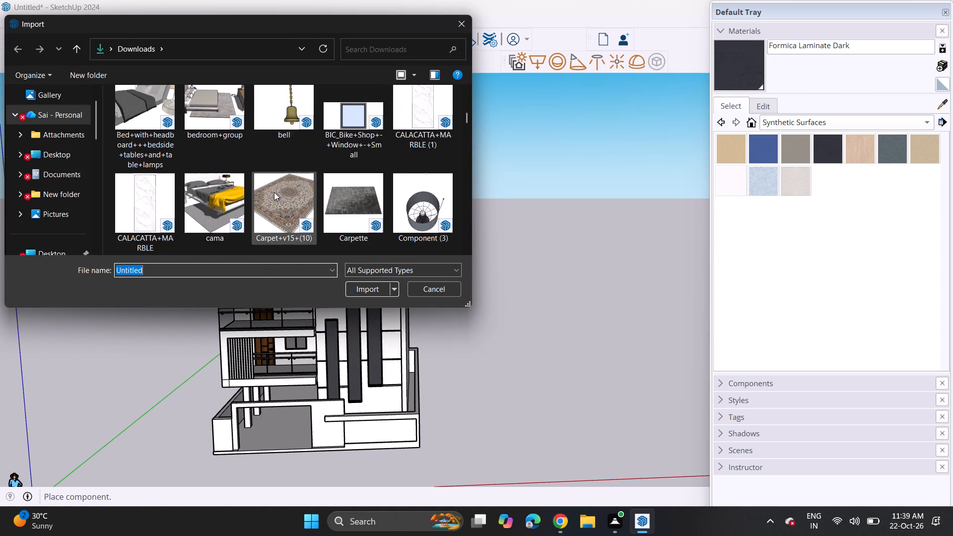
{"action": "scroll", "coordinate": [274, 192], "scroll_direction": "down", "scroll_amount": 15}
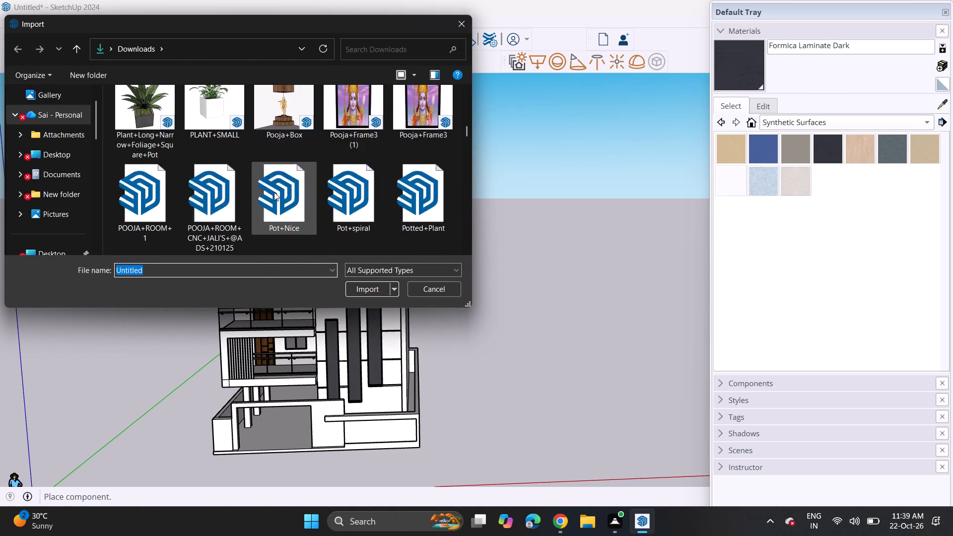
{"action": "scroll", "coordinate": [274, 192], "scroll_direction": "down", "scroll_amount": 7}
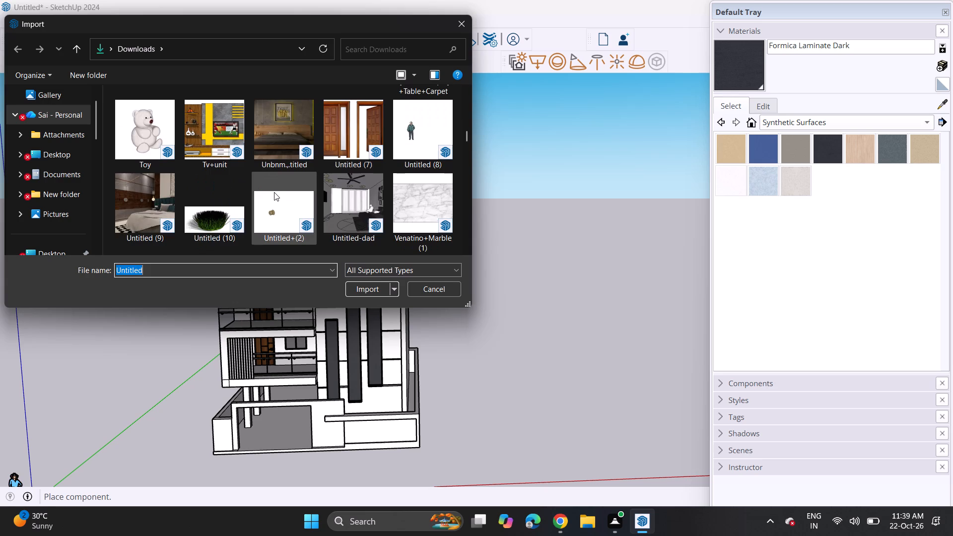
{"action": "scroll", "coordinate": [274, 192], "scroll_direction": "down", "scroll_amount": 12}
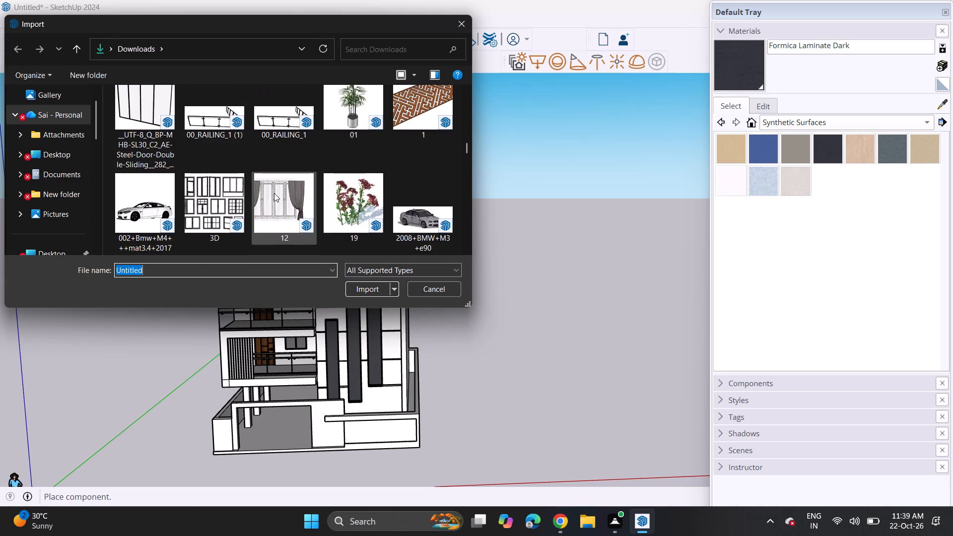
{"action": "scroll", "coordinate": [274, 193], "scroll_direction": "down", "scroll_amount": 2}
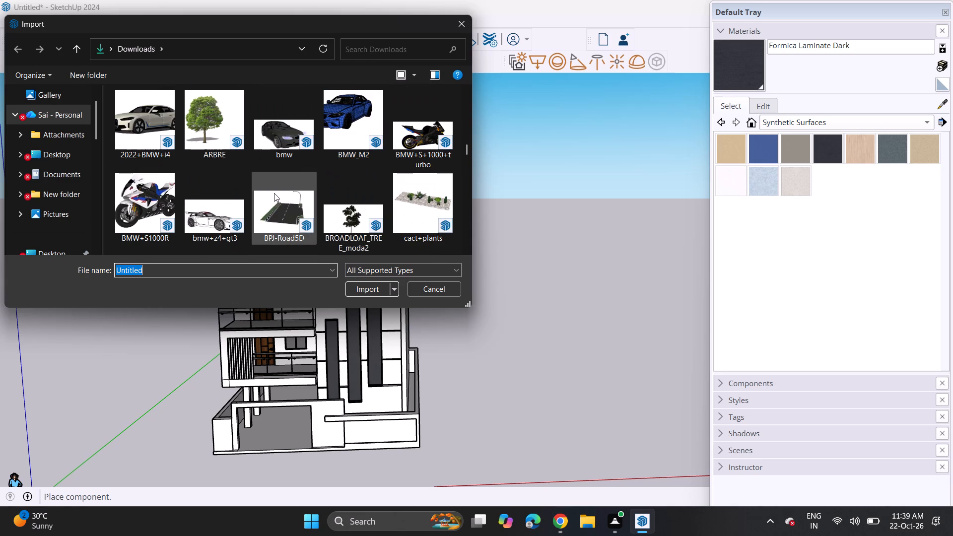
{"action": "scroll", "coordinate": [274, 193], "scroll_direction": "down", "scroll_amount": 6}
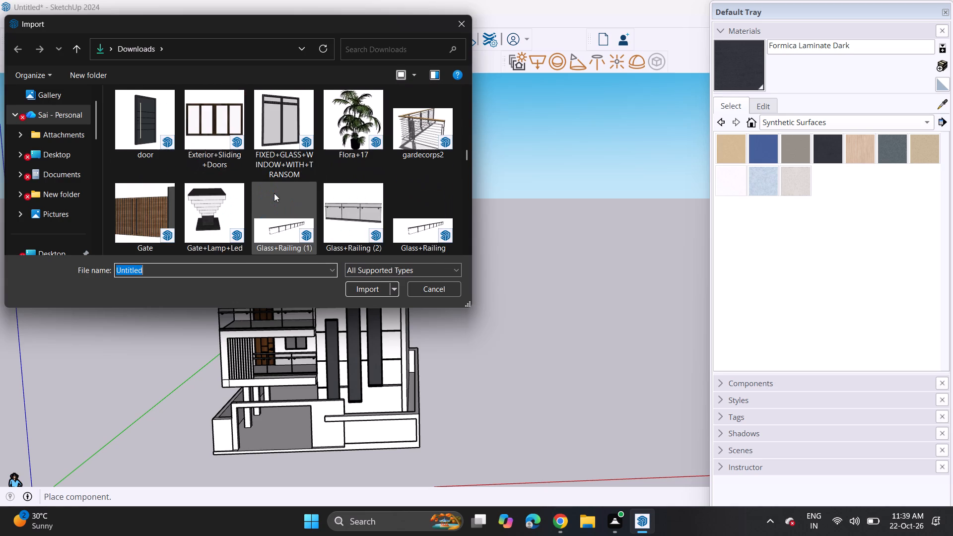
{"action": "scroll", "coordinate": [274, 193], "scroll_direction": "down", "scroll_amount": 4}
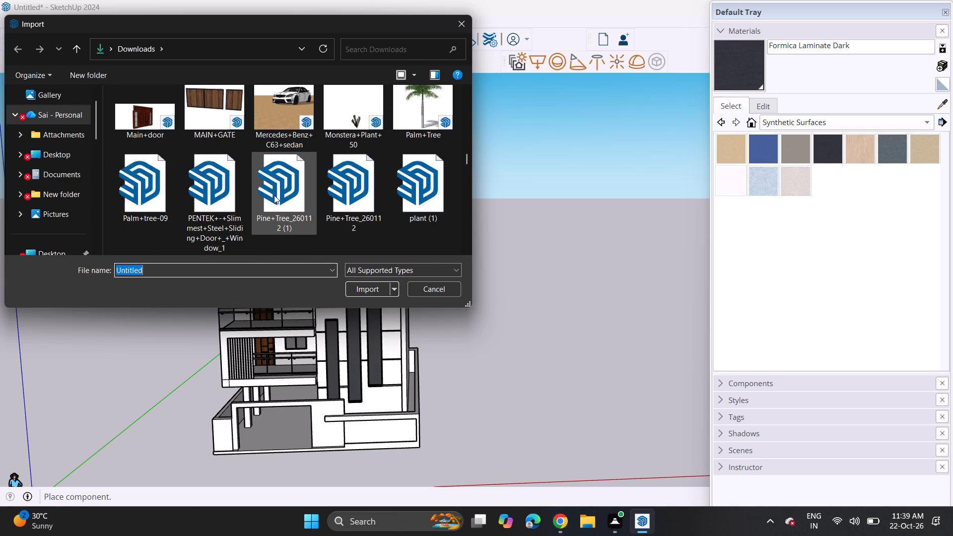
{"action": "scroll", "coordinate": [276, 194], "scroll_direction": "up", "scroll_amount": 3}
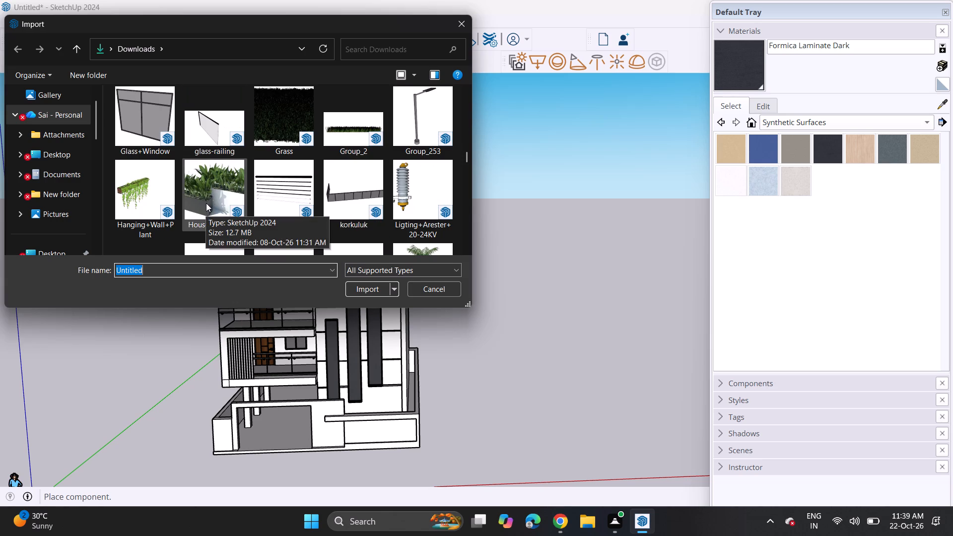
{"action": "left_click", "coordinate": [222, 184]}
{"action": "left_click", "coordinate": [372, 294]}
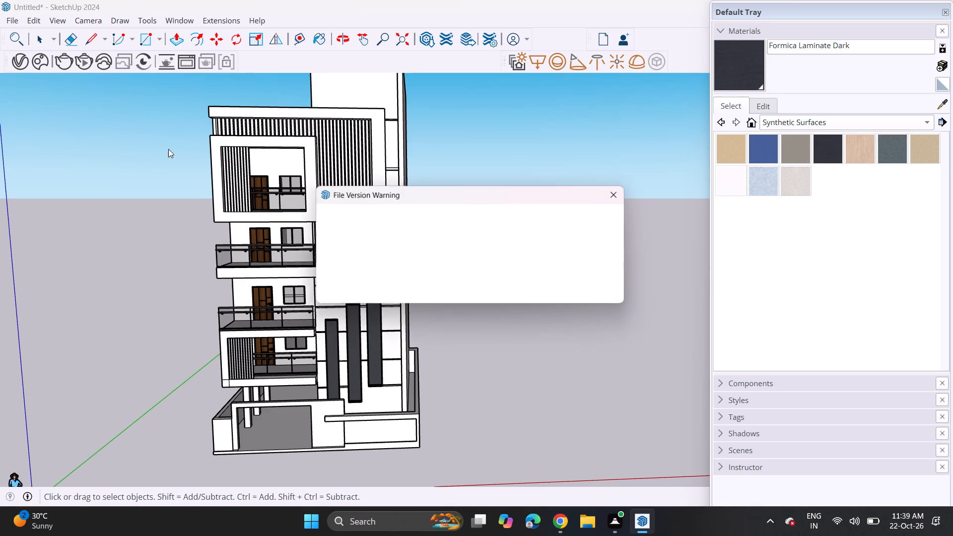
{"action": "left_click", "coordinate": [573, 285]}
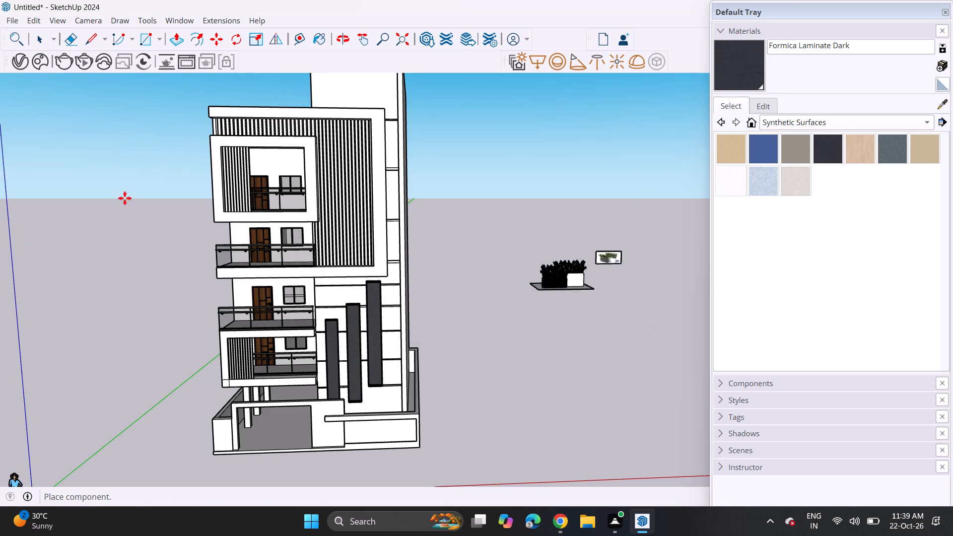
{"action": "middle_click_drag", "start_coordinate": [148, 204], "coordinate": [247, 286]}
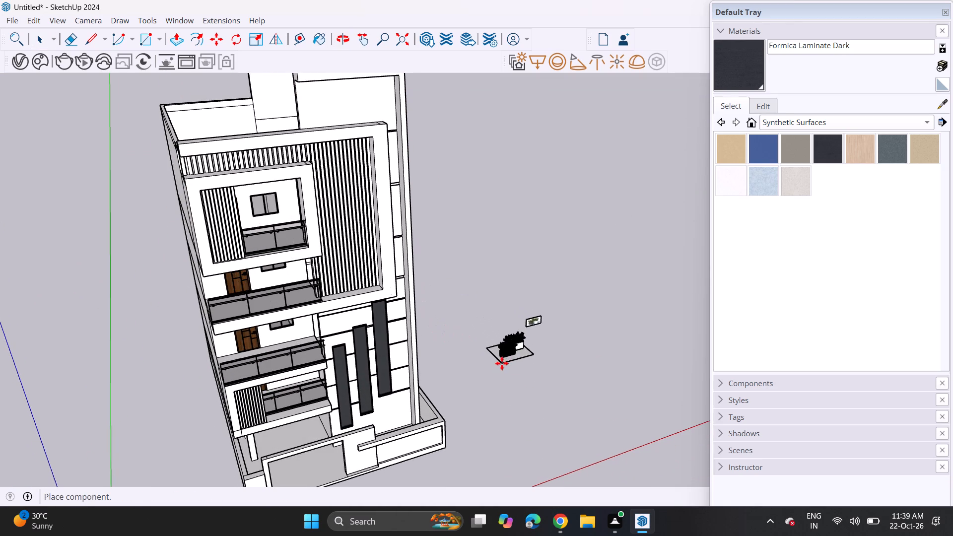
{"action": "left_click", "coordinate": [502, 363]}
{"action": "middle_click_drag", "start_coordinate": [567, 348], "coordinate": [421, 320]}
{"action": "scroll", "coordinate": [636, 363], "scroll_direction": "up", "scroll_amount": 4}
{"action": "scroll", "coordinate": [583, 407], "scroll_direction": "up", "scroll_amount": 4}
{"action": "key", "text": "space"}
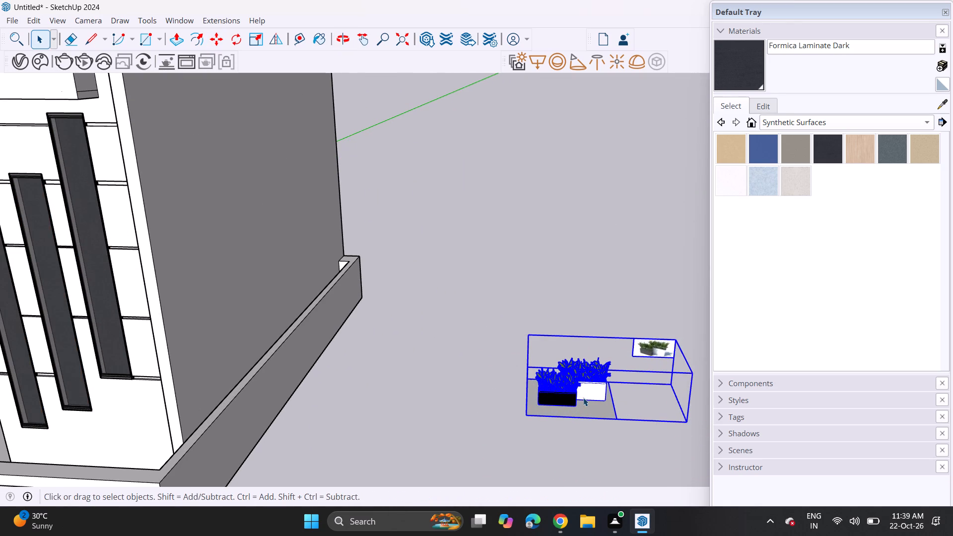
Explode the imported planter-box model into its separate objects.
{"action": "right_click", "coordinate": [583, 397]}
{"action": "left_click", "coordinate": [629, 144]}
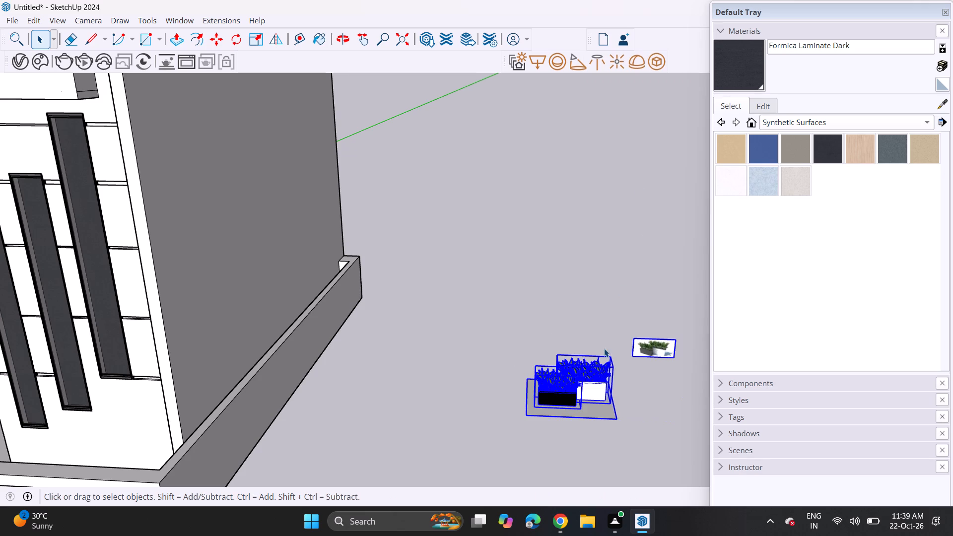
Move the white planter box with plants from the ground onto the balcony with the full-width glass railing, at its end beside the slatted frame.
{"action": "left_click", "coordinate": [605, 374]}
{"action": "key", "text": "m"}
{"action": "left_click", "coordinate": [611, 404]}
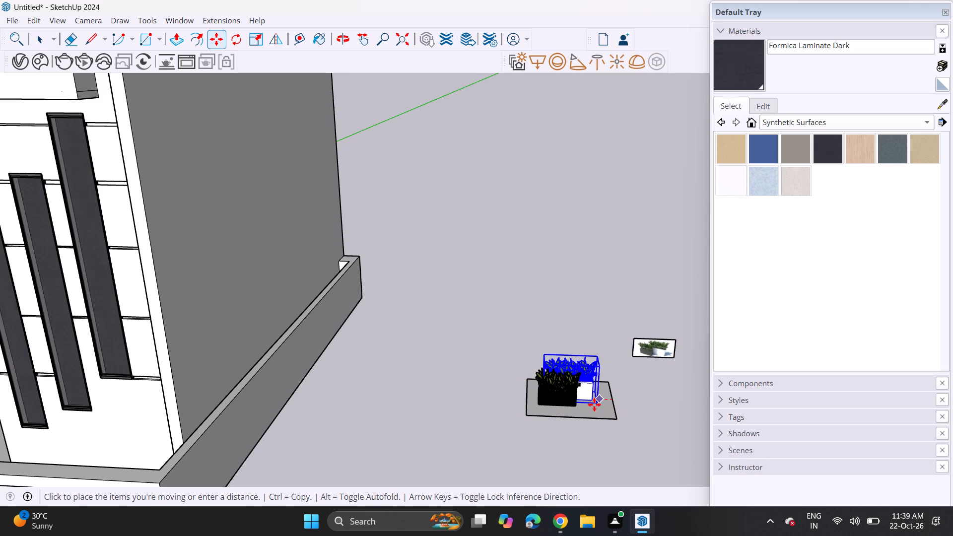
{"action": "middle_click_drag", "start_coordinate": [375, 261], "coordinate": [786, 417]}
{"action": "middle_click_drag", "start_coordinate": [451, 323], "coordinate": [334, 299], "text": "shift"}
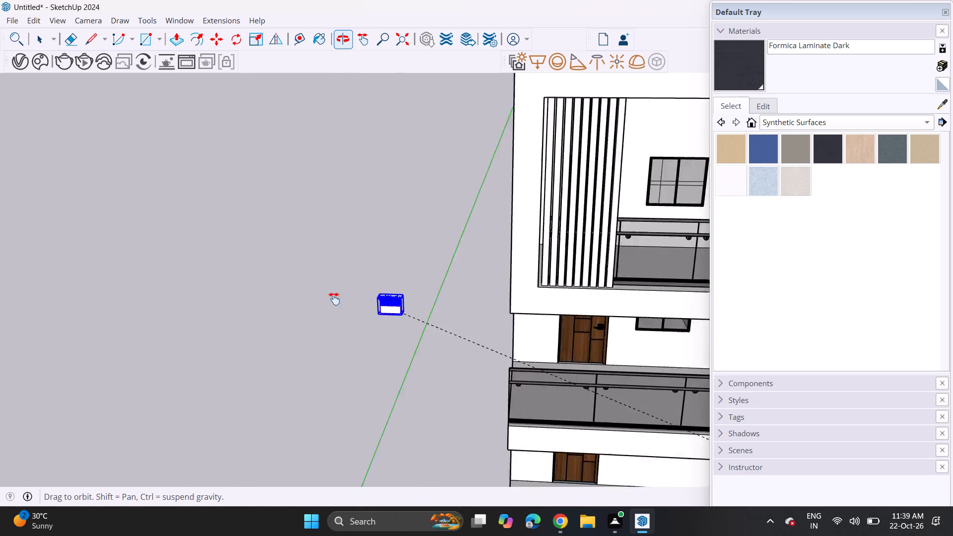
{"action": "middle_click_drag", "start_coordinate": [334, 299], "coordinate": [274, 273], "text": "shift"}
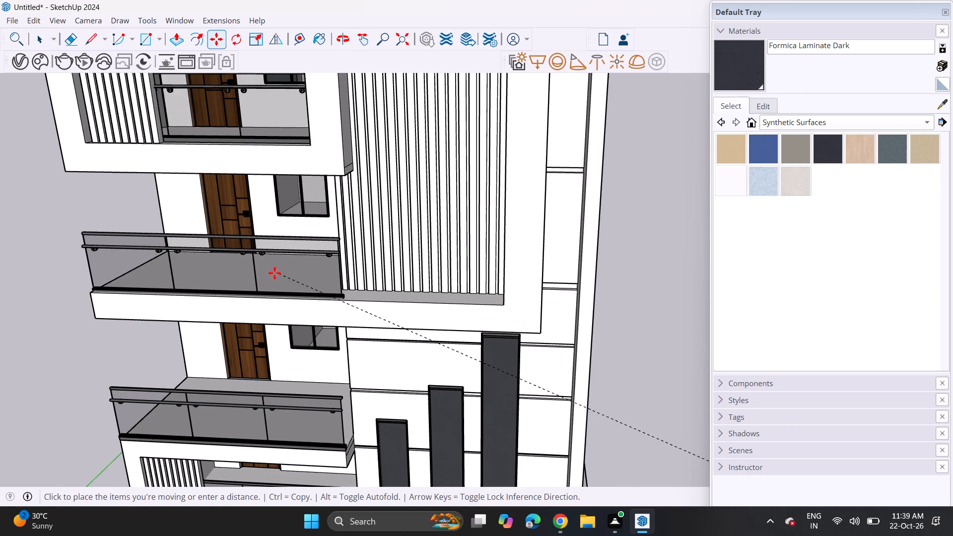
{"action": "middle_click_drag", "start_coordinate": [274, 273], "coordinate": [412, 264]}
{"action": "scroll", "coordinate": [390, 261], "scroll_direction": "up", "scroll_amount": 1}
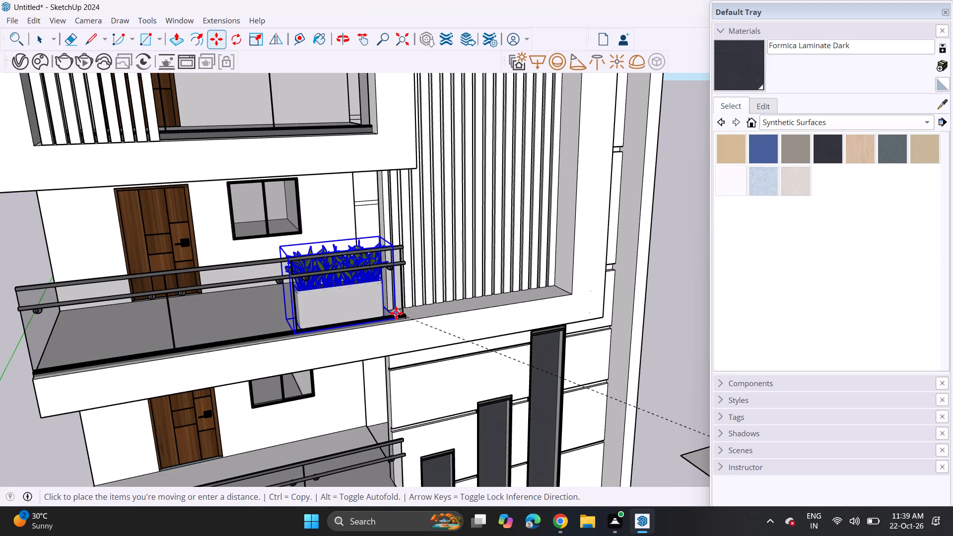
{"action": "left_click", "coordinate": [396, 313]}
Scale the balcony planter down uniformly so that it sits below the glass railing's handrails.
{"action": "middle_click_drag", "start_coordinate": [309, 315], "coordinate": [270, 295]}
{"action": "left_click", "coordinate": [251, 40]}
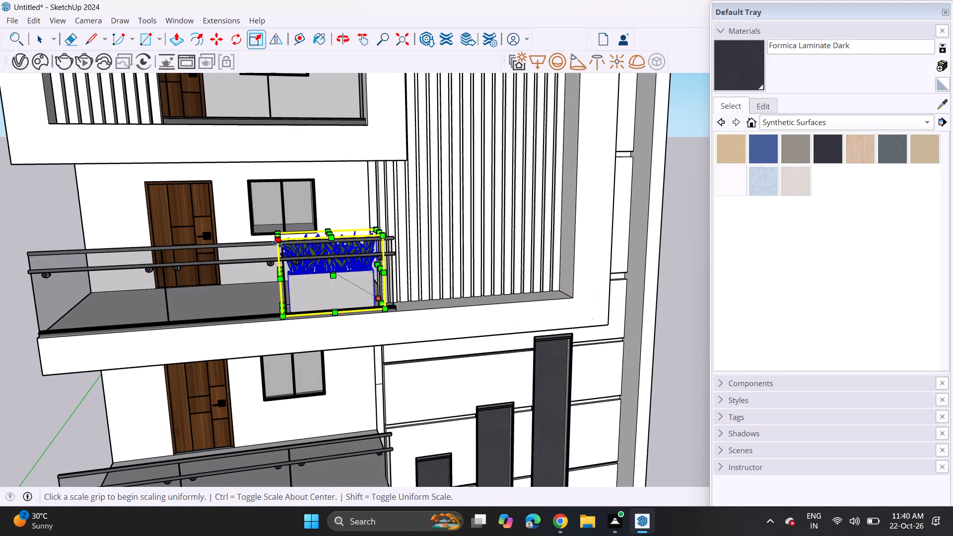
{"action": "left_click", "coordinate": [277, 244]}
{"action": "left_click", "coordinate": [301, 297]}
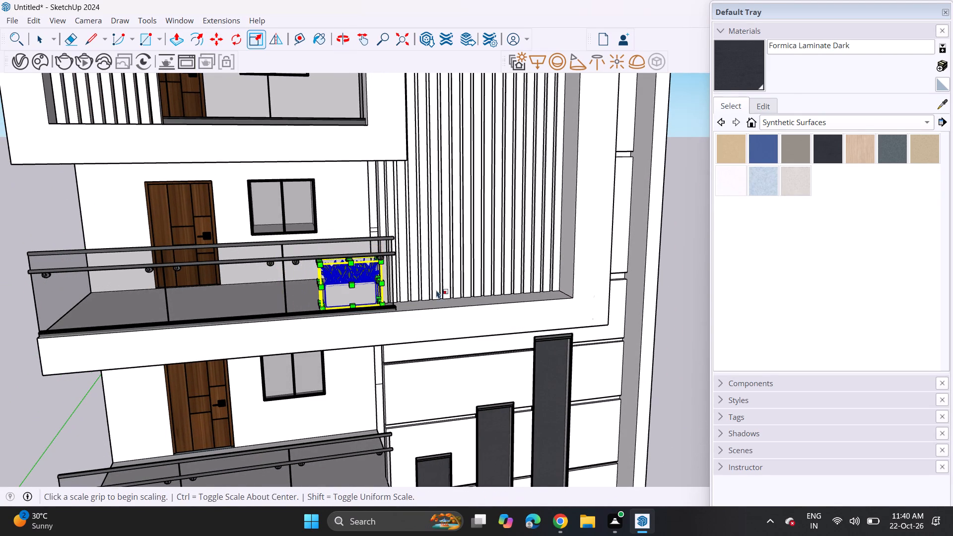
Copy the planter four times along the red axis to form a continuous row behind the glass railing.
{"action": "middle_click_drag", "start_coordinate": [431, 292], "coordinate": [396, 296]}
{"action": "scroll", "coordinate": [377, 293], "scroll_direction": "up", "scroll_amount": 7}
{"action": "key", "text": "m"}
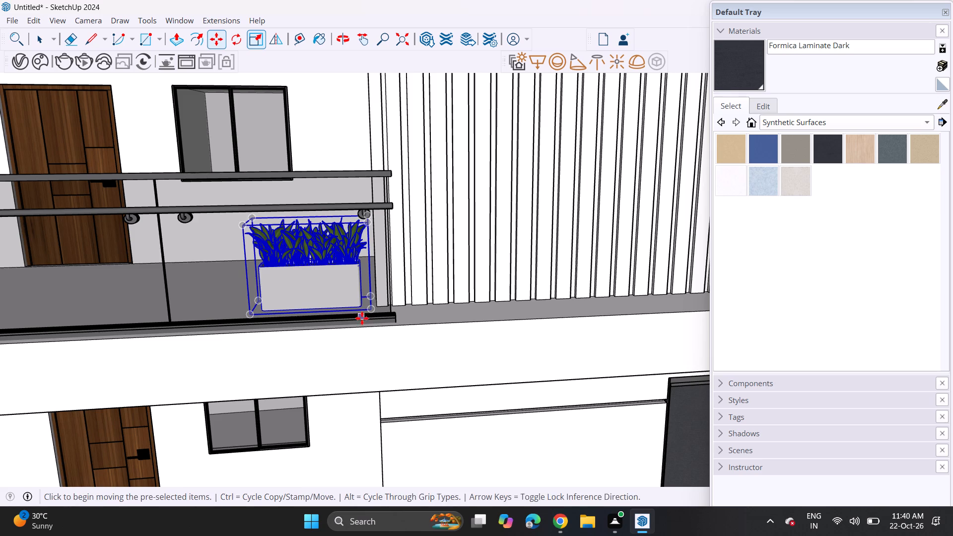
{"action": "left_click", "coordinate": [371, 314]}
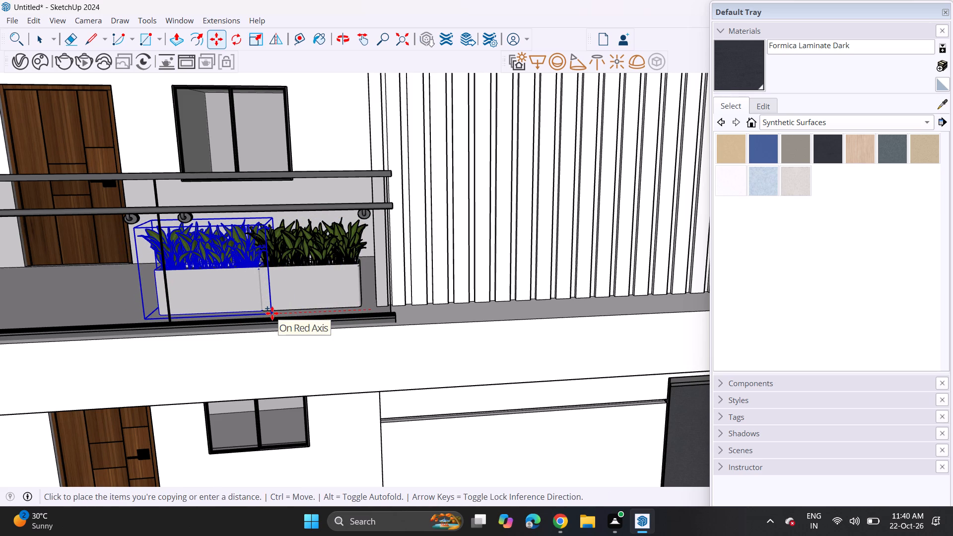
{"action": "left_click", "coordinate": [272, 313]}
{"action": "left_click", "coordinate": [273, 315]}
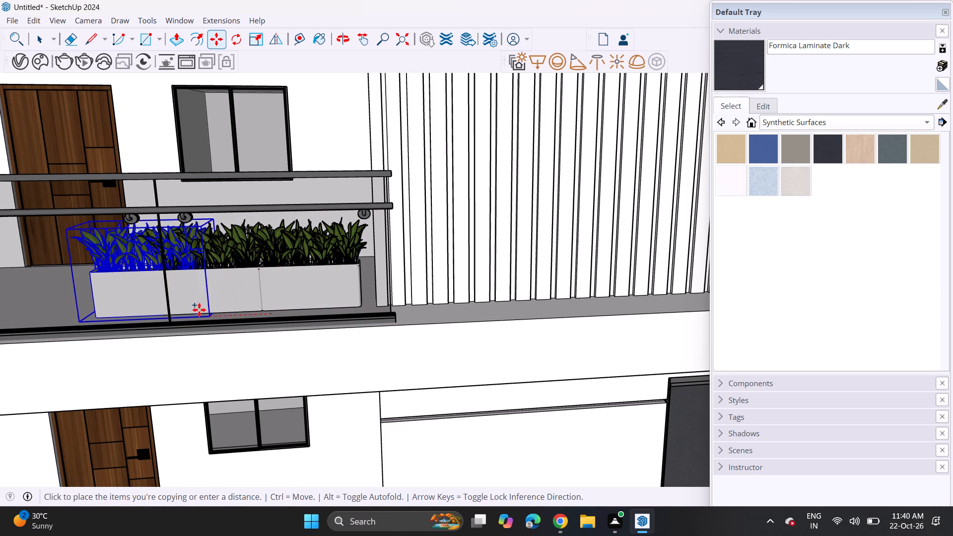
{"action": "middle_click_drag", "start_coordinate": [167, 320], "coordinate": [371, 314]}
{"action": "middle_click_drag", "start_coordinate": [365, 307], "coordinate": [360, 339]}
{"action": "left_click", "coordinate": [360, 339]}
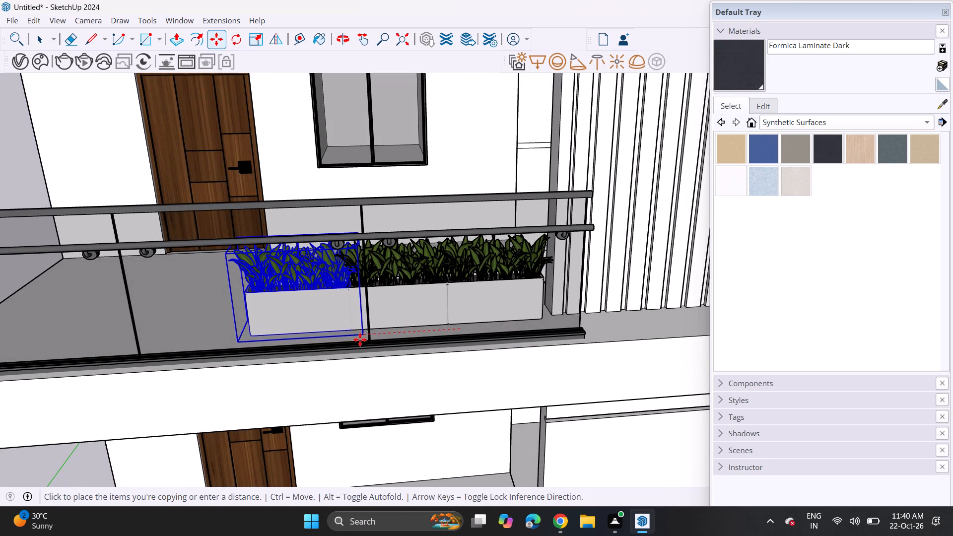
{"action": "left_click", "coordinate": [359, 337]}
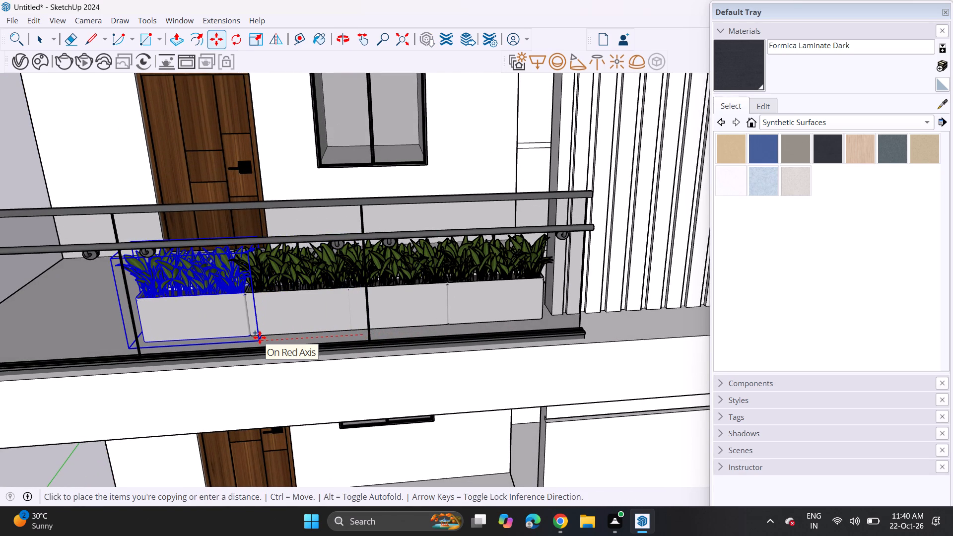
{"action": "left_click", "coordinate": [261, 337]}
{"action": "left_click", "coordinate": [263, 339]}
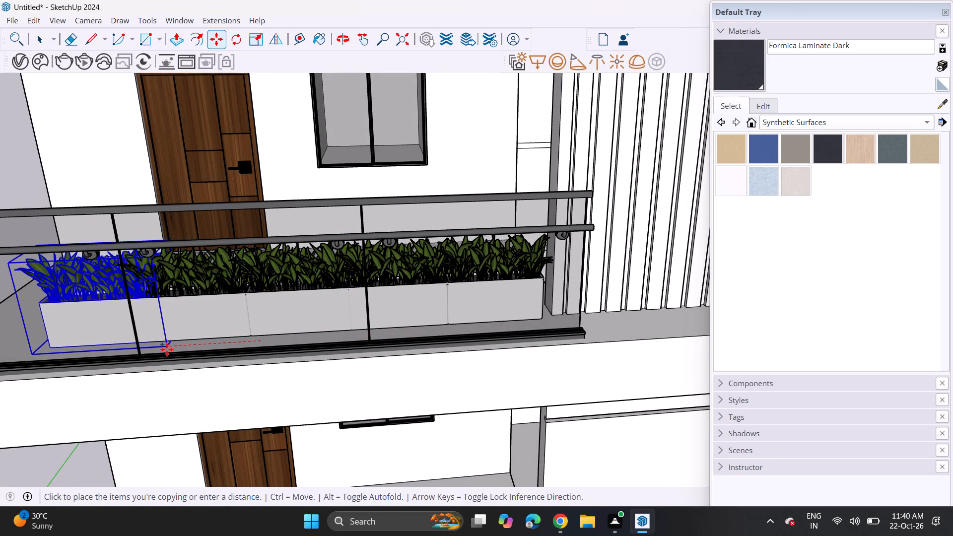
{"action": "left_click", "coordinate": [154, 344]}
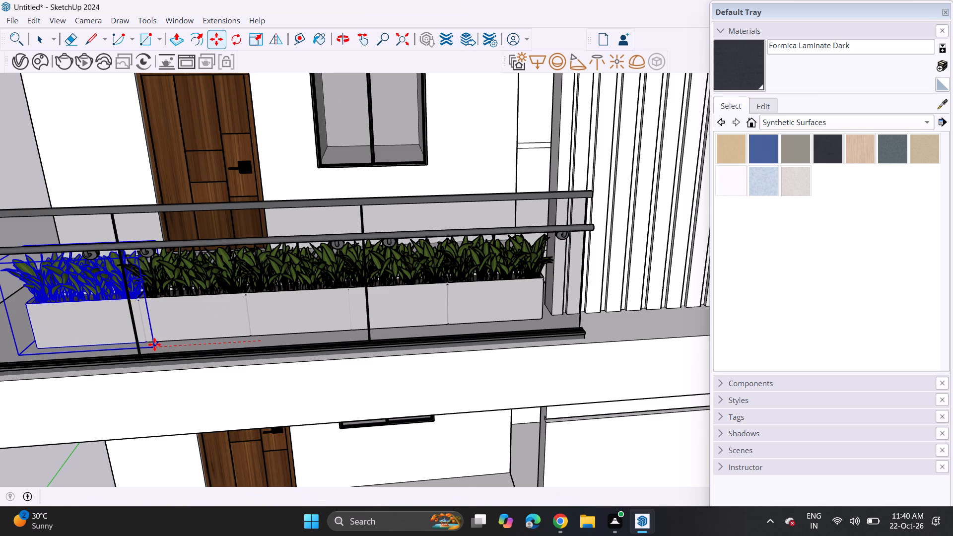
{"action": "left_click", "coordinate": [158, 354]}
{"action": "scroll", "coordinate": [146, 349], "scroll_direction": "down", "scroll_amount": 4, "text": "shift"}
{"action": "middle_click_drag", "start_coordinate": [146, 349], "coordinate": [286, 344], "text": "shift"}
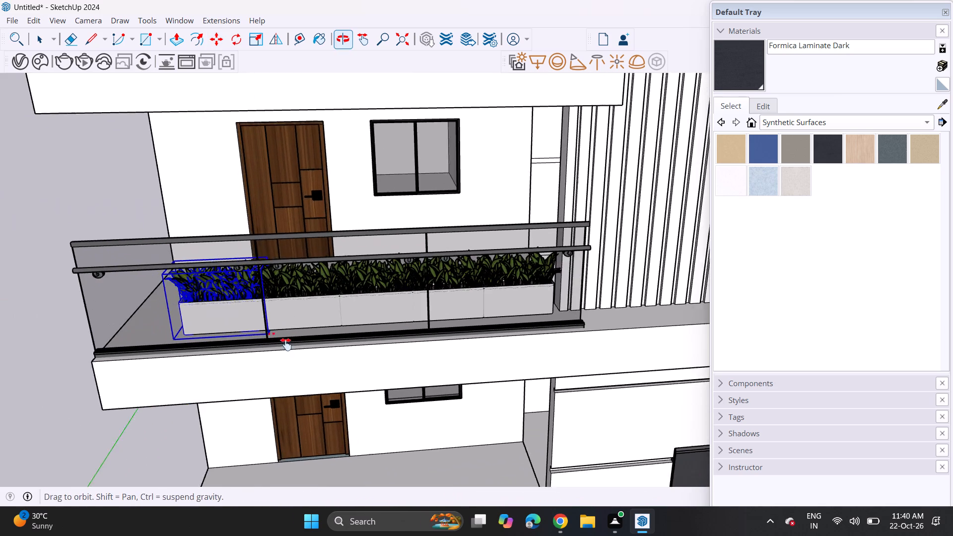
{"action": "middle_click_drag", "start_coordinate": [286, 344], "coordinate": [308, 359], "text": "shift"}
{"action": "left_click", "coordinate": [233, 363]}
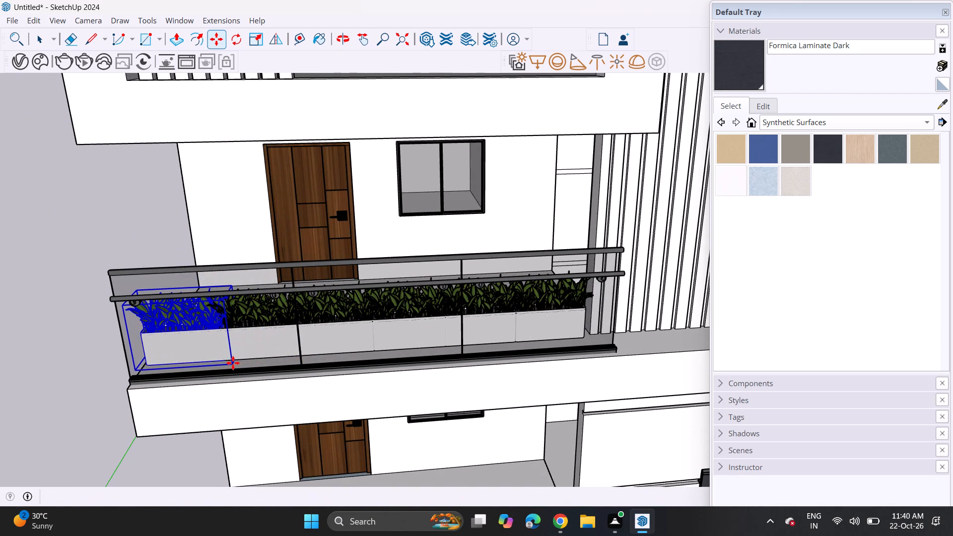
{"action": "key", "text": "space"}
{"action": "left_click", "coordinate": [138, 257]}
Lower the planter at the balcony's open end so its box sinks into the floor slab and mainly the plants show.
{"action": "middle_click_drag", "start_coordinate": [148, 285], "coordinate": [121, 220]}
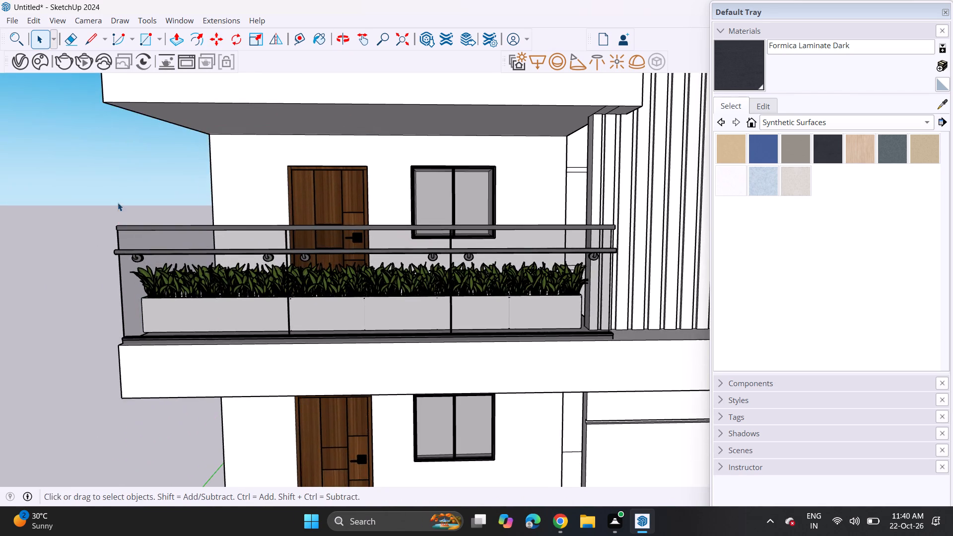
{"action": "scroll", "coordinate": [120, 214], "scroll_direction": "down", "scroll_amount": 3}
{"action": "middle_click_drag", "start_coordinate": [190, 336], "coordinate": [192, 306]}
{"action": "scroll", "coordinate": [192, 306], "scroll_direction": "up", "scroll_amount": 1}
{"action": "scroll", "coordinate": [193, 296], "scroll_direction": "down", "scroll_amount": 12}
{"action": "middle_click_drag", "start_coordinate": [198, 302], "coordinate": [300, 285], "text": "shift"}
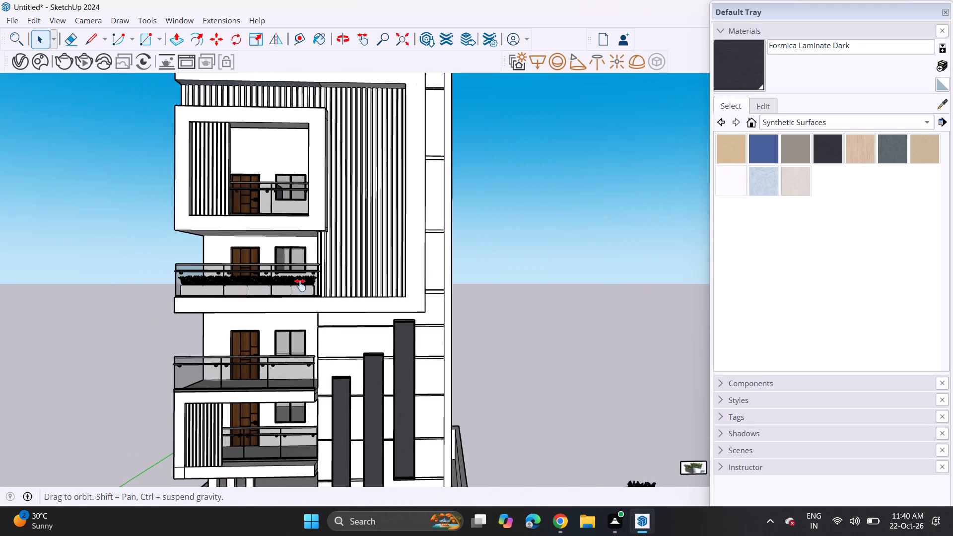
{"action": "middle_click_drag", "start_coordinate": [300, 285], "coordinate": [338, 278], "text": "shift"}
{"action": "middle_click_drag", "start_coordinate": [278, 263], "coordinate": [509, 330]}
{"action": "scroll", "coordinate": [391, 321], "scroll_direction": "up", "scroll_amount": 5}
{"action": "middle_click_drag", "start_coordinate": [394, 309], "coordinate": [475, 325]}
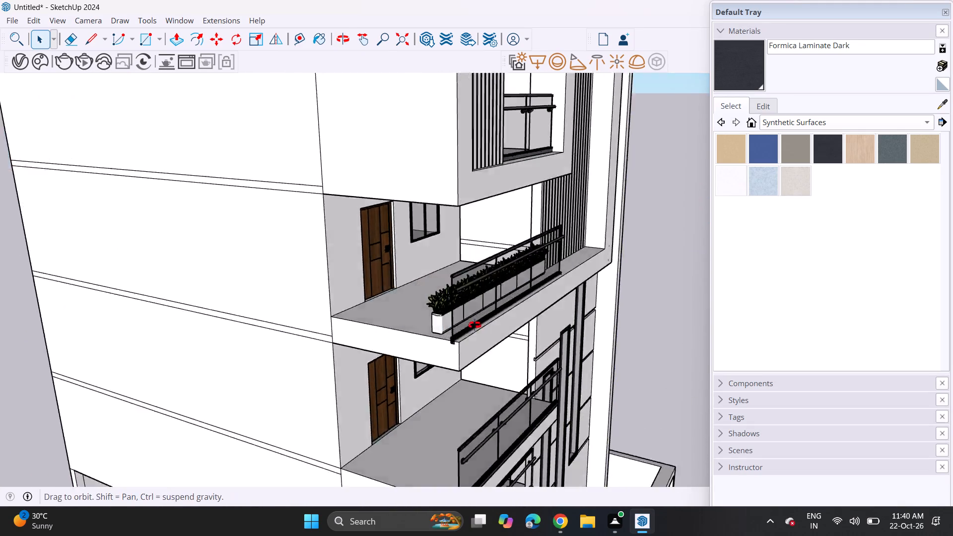
{"action": "middle_click_drag", "start_coordinate": [475, 325], "coordinate": [521, 319]}
{"action": "scroll", "coordinate": [521, 307], "scroll_direction": "up", "scroll_amount": 8}
{"action": "middle_click_drag", "start_coordinate": [548, 316], "coordinate": [493, 368]}
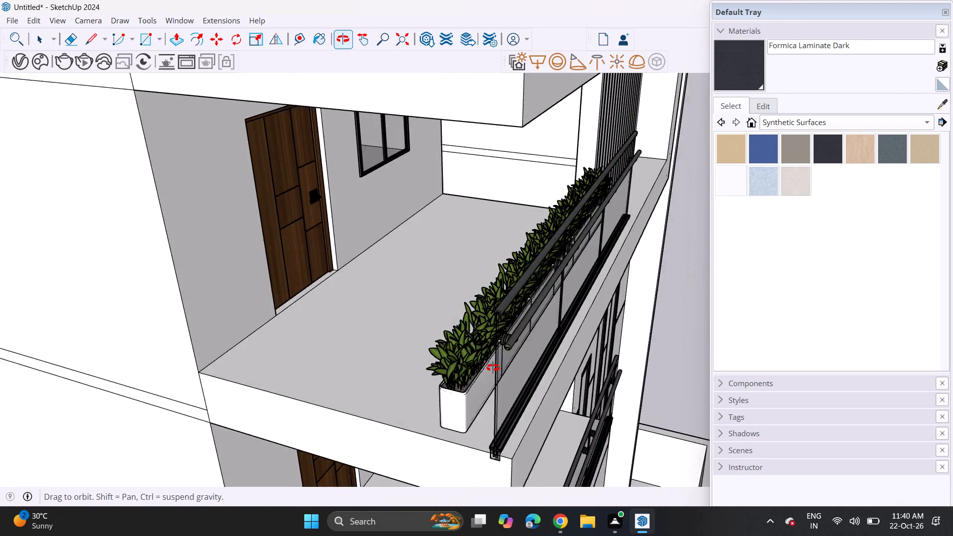
{"action": "middle_click_drag", "start_coordinate": [493, 368], "coordinate": [505, 377]}
{"action": "left_click", "coordinate": [502, 374]}
{"action": "middle_click_drag", "start_coordinate": [503, 399], "coordinate": [500, 354]}
{"action": "key", "text": "m"}
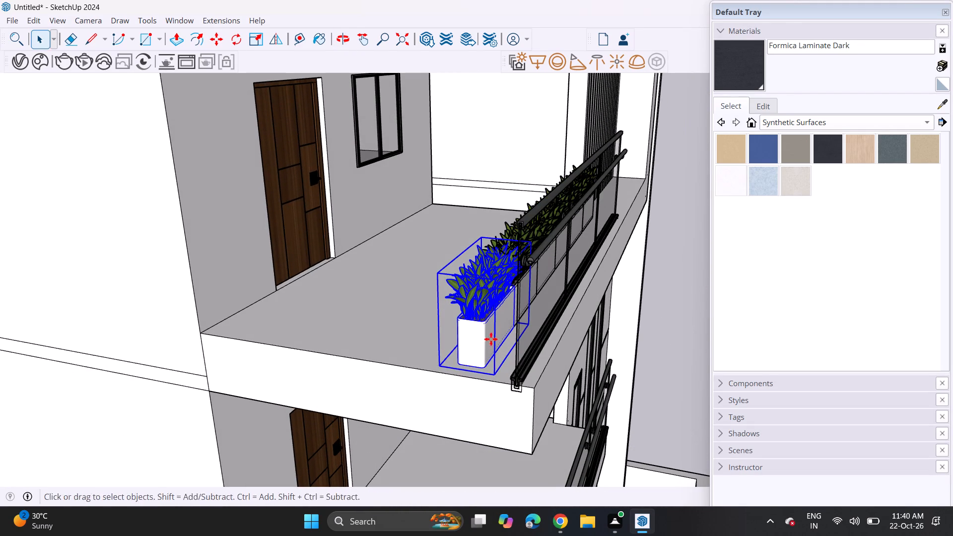
{"action": "left_click", "coordinate": [489, 288]}
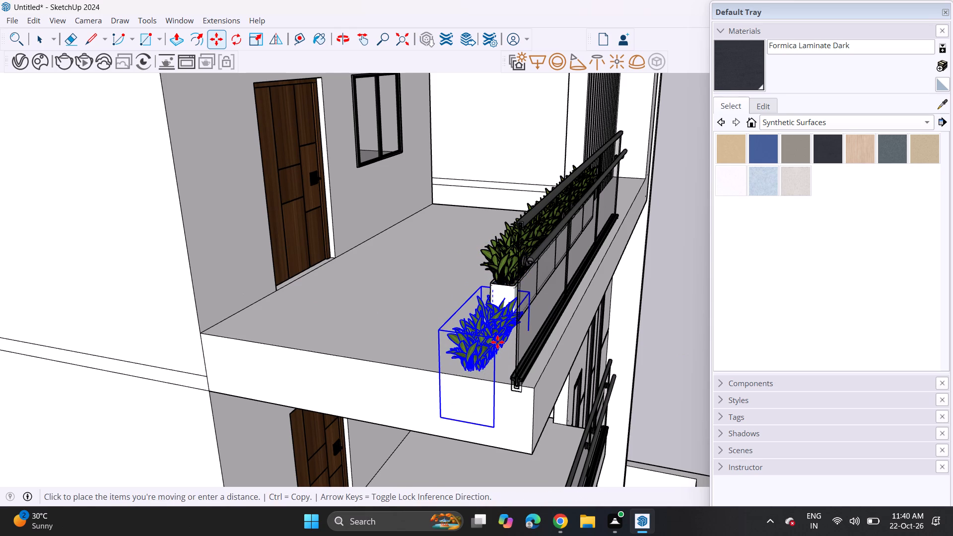
{"action": "left_click", "coordinate": [497, 342]}
{"action": "middle_click_drag", "start_coordinate": [512, 296], "coordinate": [205, 260]}
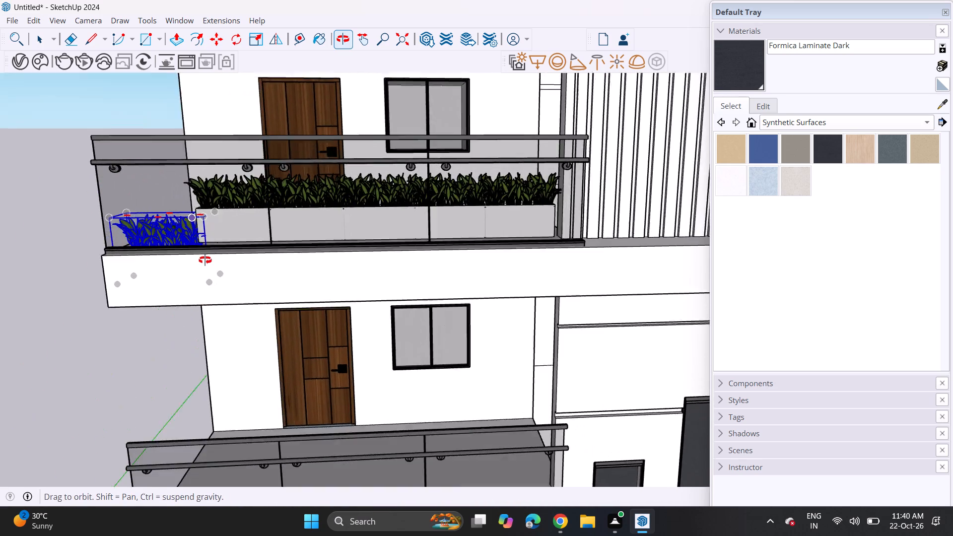
{"action": "middle_click_drag", "start_coordinate": [205, 260], "coordinate": [245, 243]}
{"action": "key", "text": "space"}
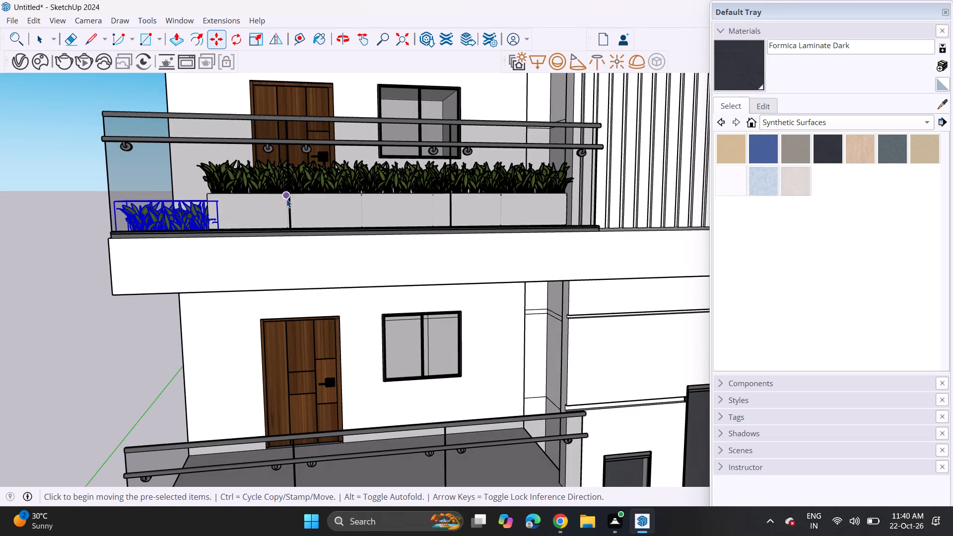
Delete the raised planters in the row, keeping only the lowered one at the balcony's open end.
{"action": "middle_click_drag", "start_coordinate": [187, 177], "coordinate": [486, 288]}
{"action": "middle_click_drag", "start_coordinate": [530, 266], "coordinate": [545, 248]}
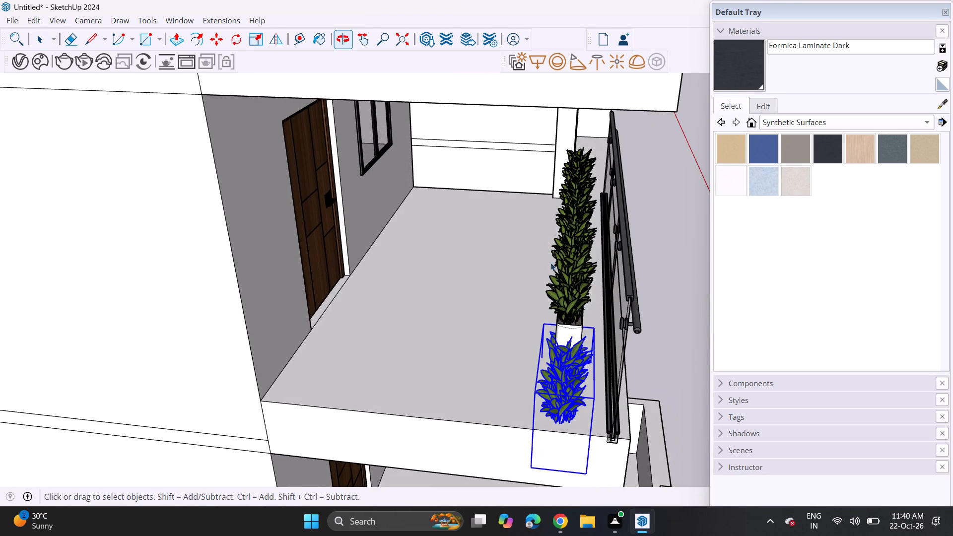
{"action": "left_click", "coordinate": [565, 283]}
{"action": "key", "text": "Delete"}
{"action": "left_click", "coordinate": [575, 263]}
{"action": "key", "text": "Delete"}
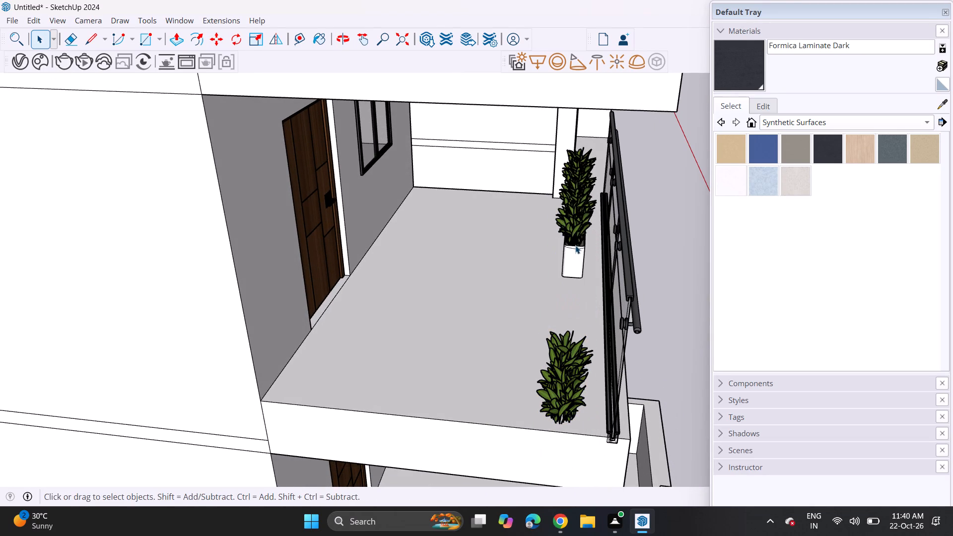
{"action": "left_click", "coordinate": [575, 227]}
{"action": "key", "text": "Delete"}
{"action": "left_click", "coordinate": [580, 194]}
{"action": "key", "text": "Delete"}
{"action": "left_click", "coordinate": [584, 177]}
{"action": "key", "text": "Delete"}
Scale the remaining lowered planter up uniformly from its upper corner beside the railing.
{"action": "middle_click_drag", "start_coordinate": [584, 210], "coordinate": [492, 193]}
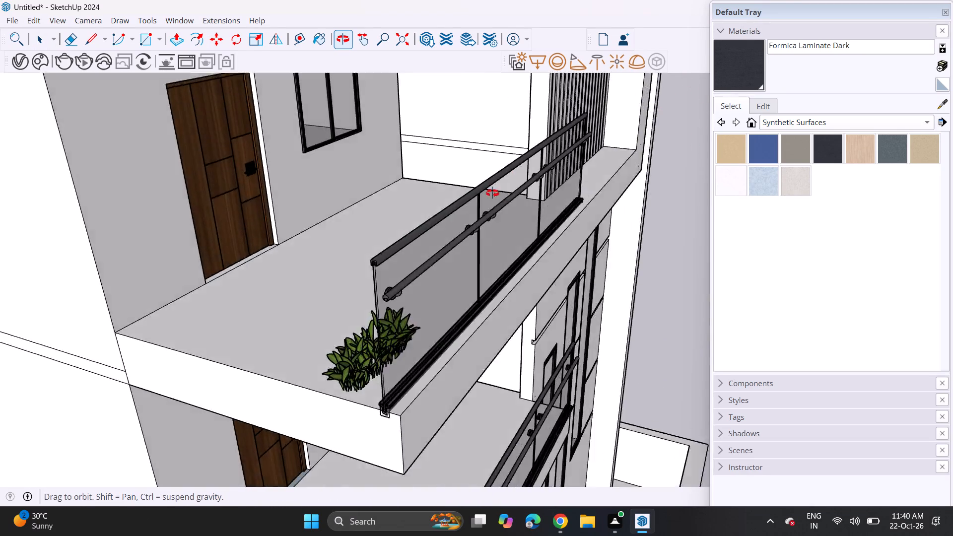
{"action": "middle_click_drag", "start_coordinate": [492, 193], "coordinate": [577, 191]}
{"action": "left_click", "coordinate": [551, 316]}
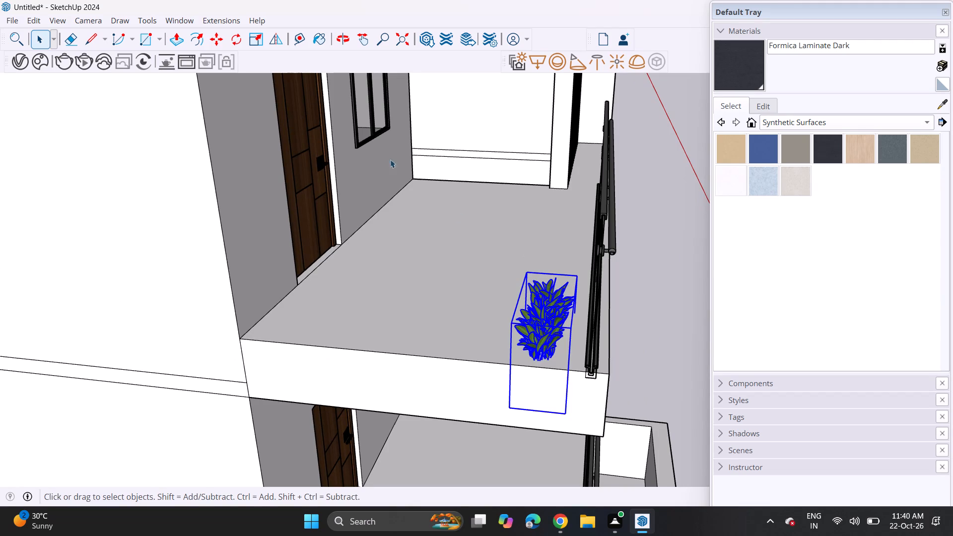
{"action": "left_click", "coordinate": [257, 41]}
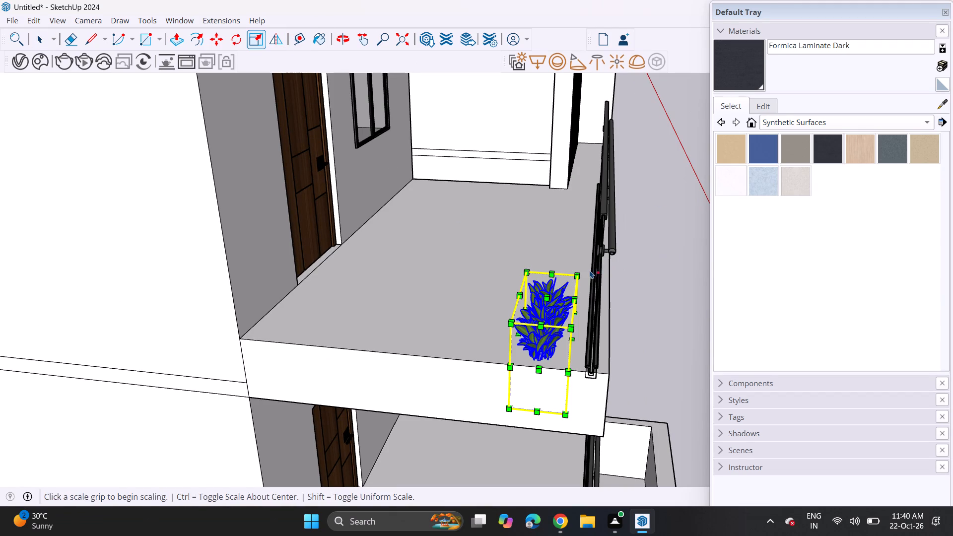
{"action": "left_click", "coordinate": [582, 273]}
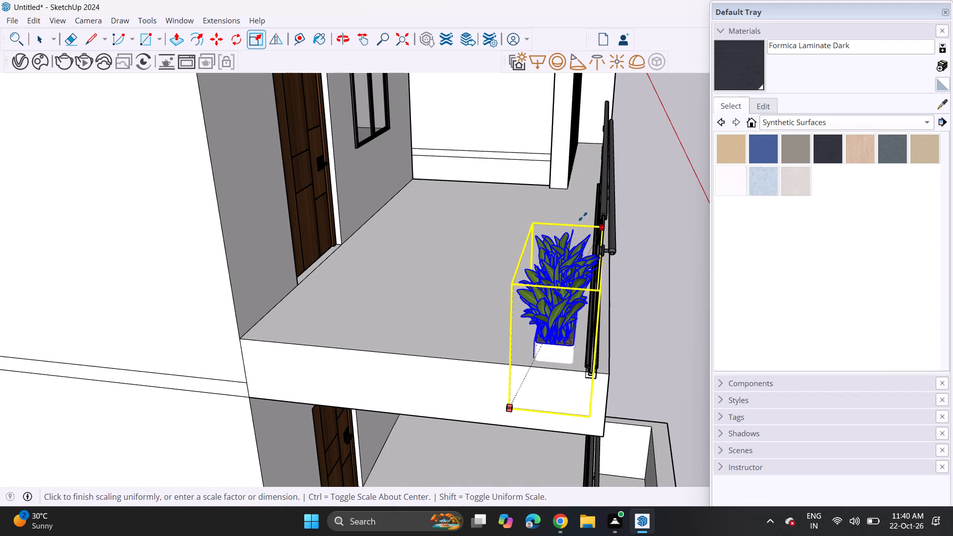
{"action": "left_click", "coordinate": [583, 216]}
Lower the enlarged planter along the blue axis until its white box is nearly sunk into the balcony slab.
{"action": "middle_click_drag", "start_coordinate": [603, 262], "coordinate": [291, 204]}
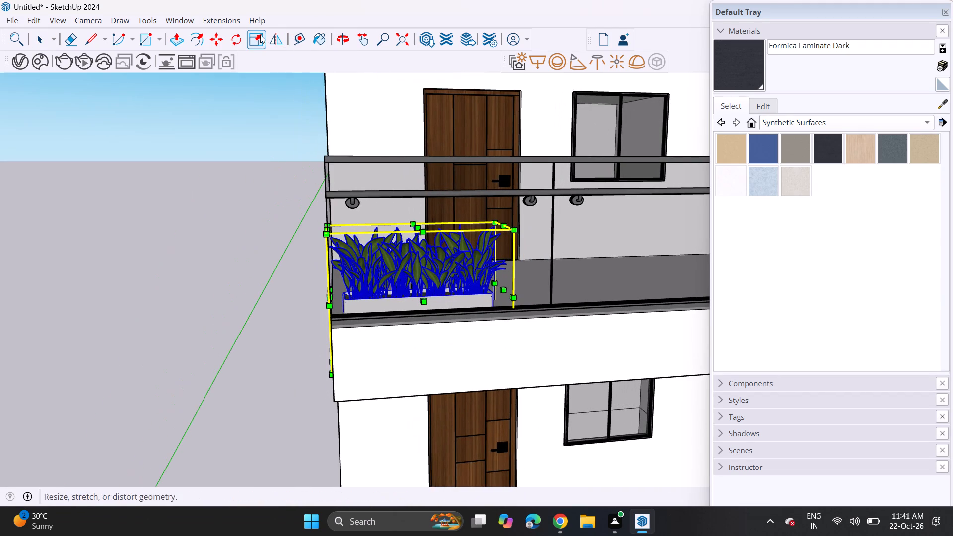
{"action": "left_click", "coordinate": [213, 42]}
{"action": "middle_click_drag", "start_coordinate": [276, 214], "coordinate": [467, 191]}
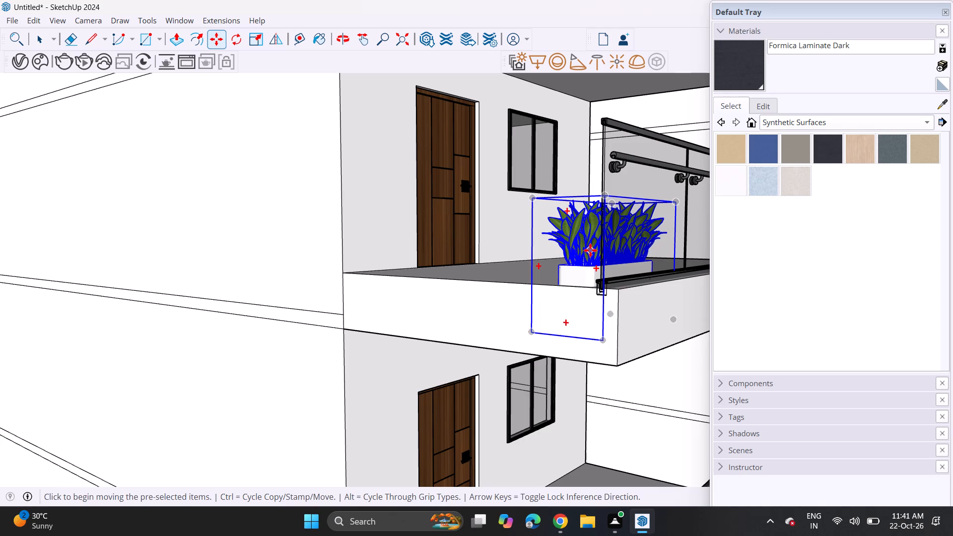
{"action": "left_click", "coordinate": [590, 250]}
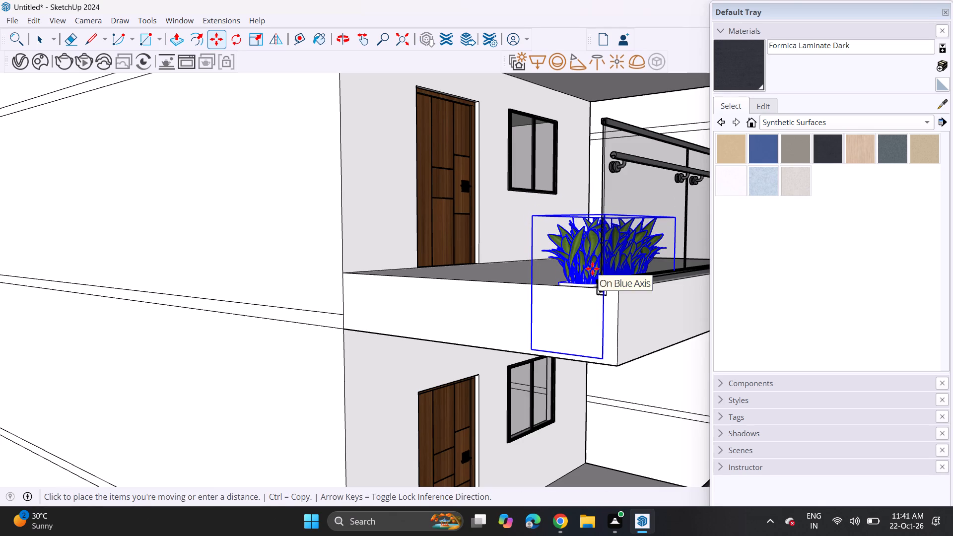
{"action": "left_click", "coordinate": [592, 268]}
Copy the sunken planter three times end to end along the glass railing to fill the balcony's front edge.
{"action": "middle_click_drag", "start_coordinate": [588, 261], "coordinate": [357, 282]}
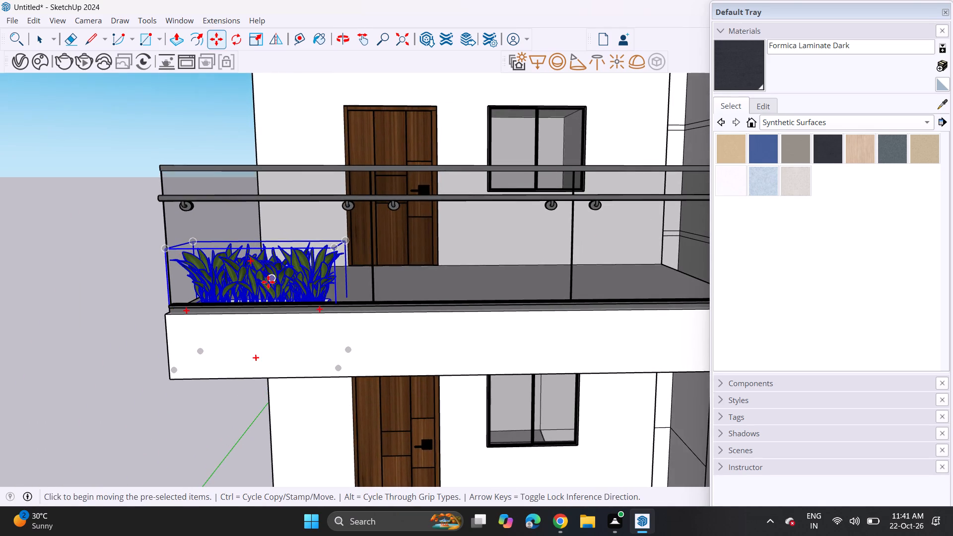
{"action": "scroll", "coordinate": [268, 282], "scroll_direction": "down", "scroll_amount": 6}
{"action": "left_click", "coordinate": [268, 282]}
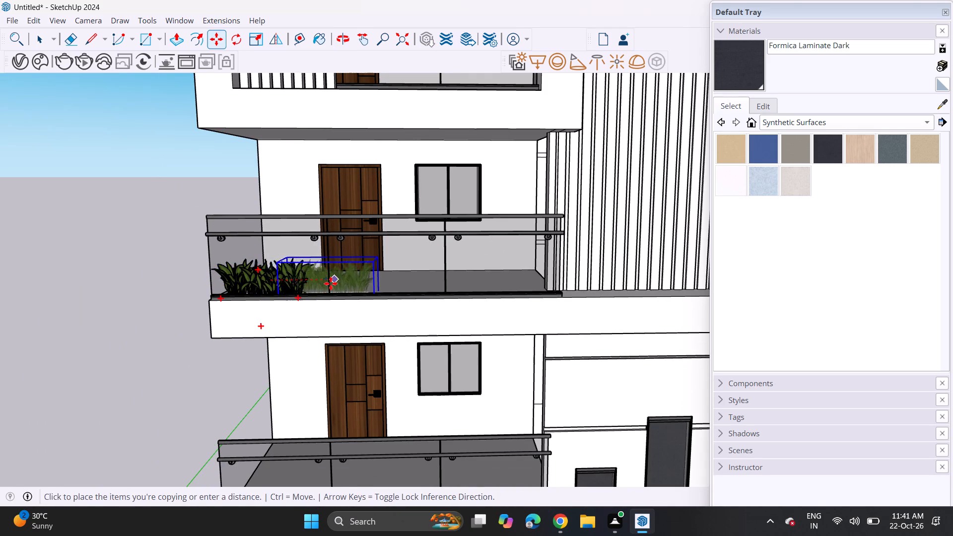
{"action": "left_click", "coordinate": [348, 285]}
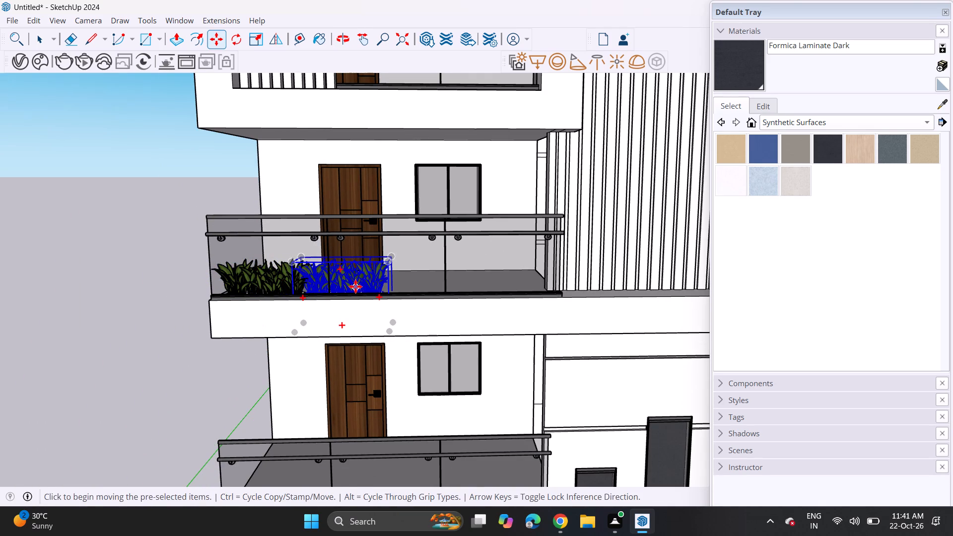
{"action": "left_click", "coordinate": [355, 286]}
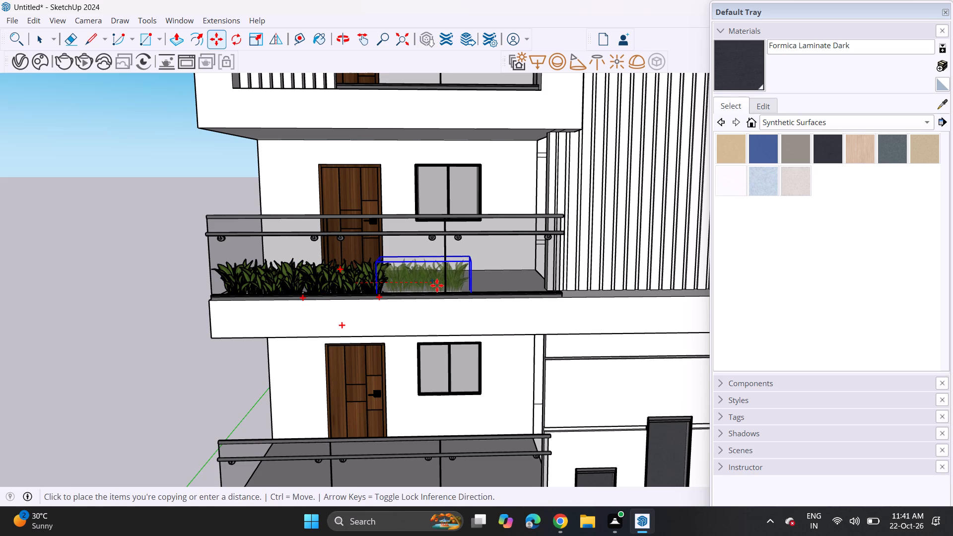
{"action": "left_click", "coordinate": [437, 285]}
{"action": "left_click", "coordinate": [431, 279]}
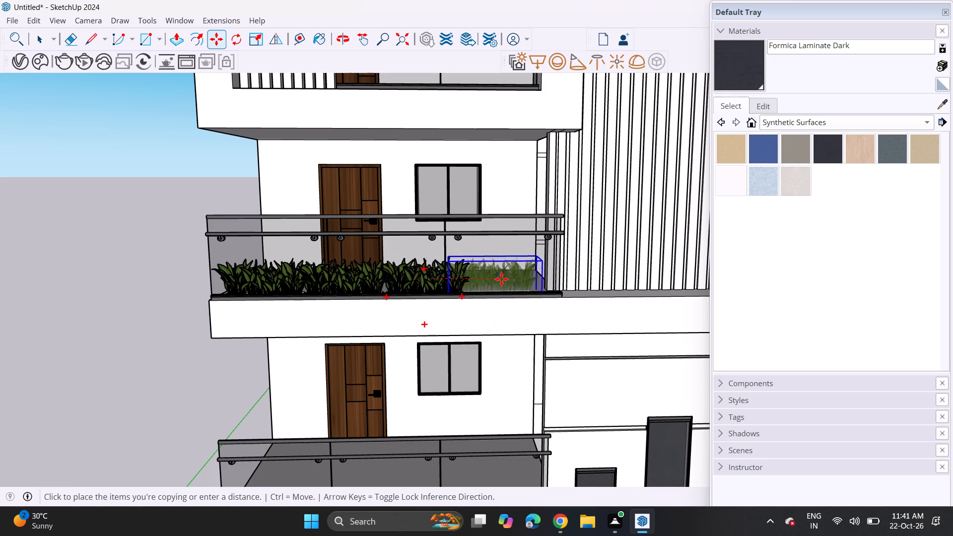
{"action": "left_click", "coordinate": [508, 279]}
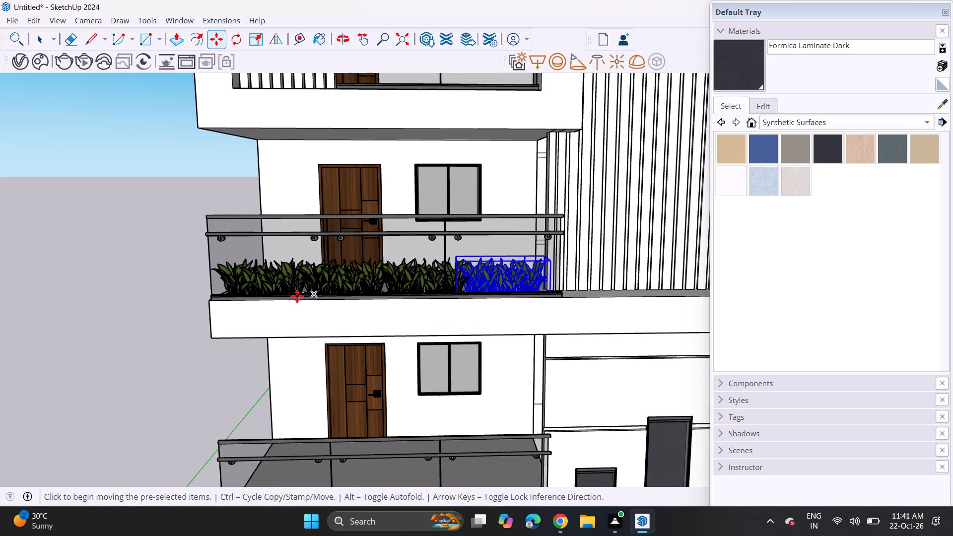
{"action": "key", "text": "space"}
{"action": "left_click", "coordinate": [179, 264]}
Copy all four planters in the row straight down onto the balcony one floor below, behind its glass railing.
{"action": "scroll", "coordinate": [193, 287], "scroll_direction": "down", "scroll_amount": 3}
{"action": "middle_click_drag", "start_coordinate": [228, 321], "coordinate": [231, 321]}
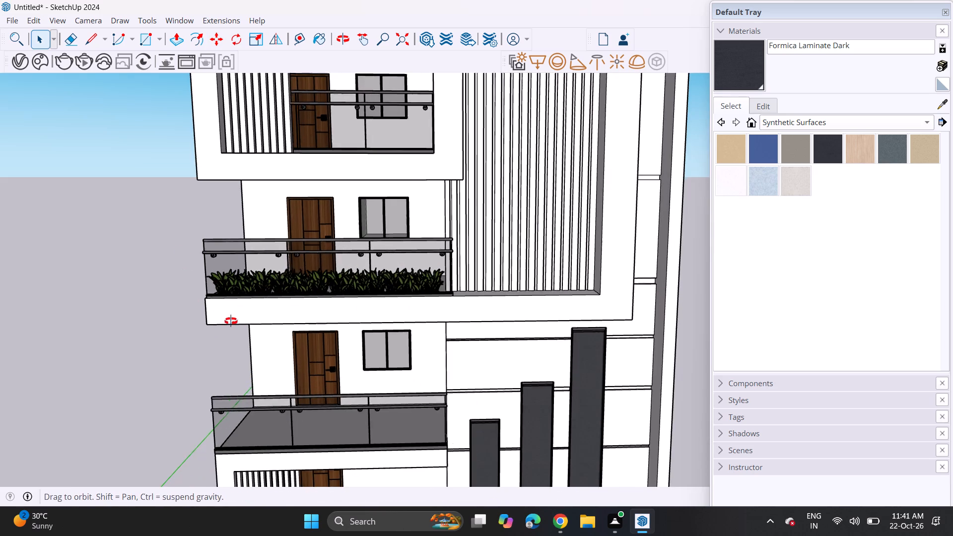
{"action": "middle_click_drag", "start_coordinate": [231, 321], "coordinate": [596, 374]}
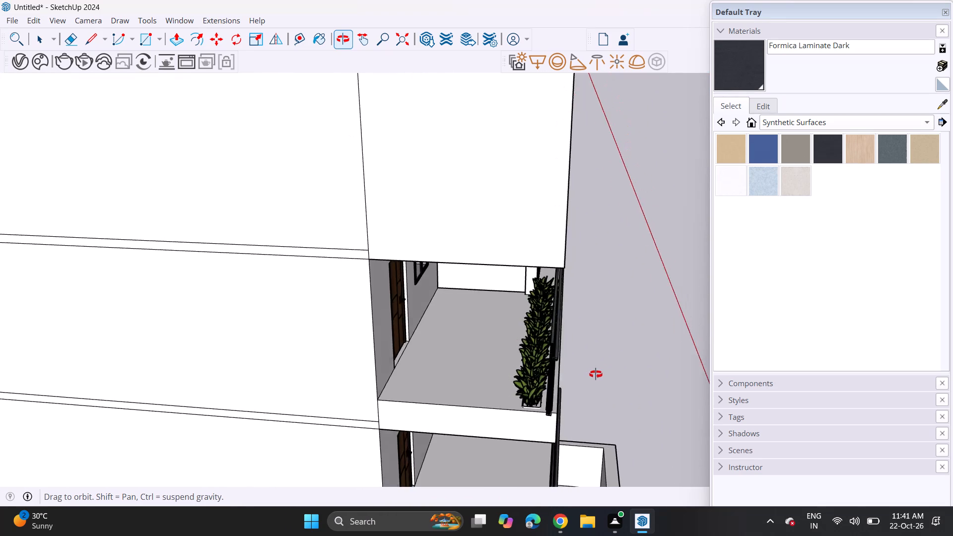
{"action": "middle_click_drag", "start_coordinate": [596, 374], "coordinate": [612, 369]}
{"action": "scroll", "coordinate": [580, 365], "scroll_direction": "up", "scroll_amount": 4}
{"action": "left_click", "coordinate": [527, 383], "text": "ctrl"}
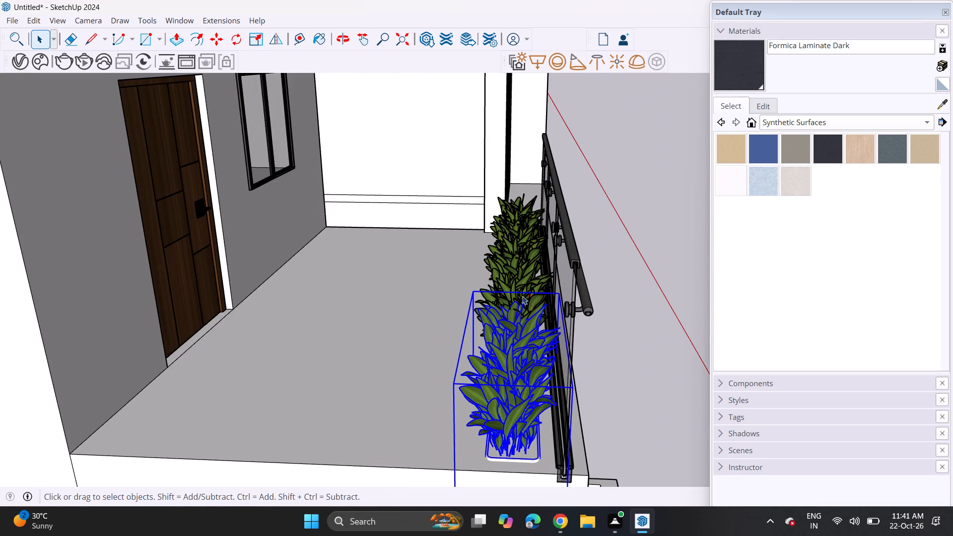
{"action": "left_click", "coordinate": [522, 294], "text": "ctrl+shift"}
{"action": "left_click", "coordinate": [522, 283], "text": "ctrl+shift"}
{"action": "left_click", "coordinate": [522, 253], "text": "ctrl+shift"}
{"action": "left_click", "coordinate": [522, 271], "text": "ctrl"}
{"action": "left_click", "coordinate": [524, 241], "text": "ctrl+shift"}
{"action": "left_click", "coordinate": [524, 237], "text": "ctrl"}
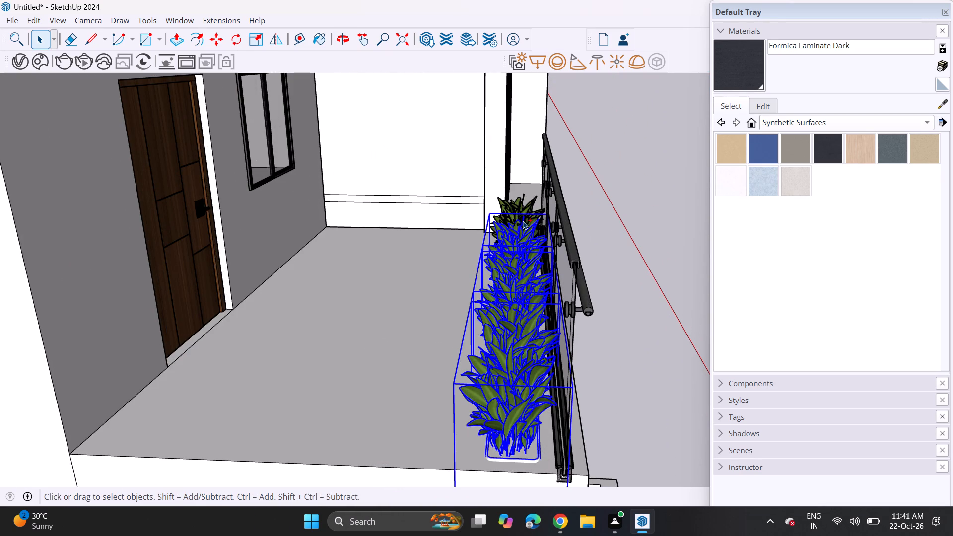
{"action": "left_click", "coordinate": [521, 209], "text": "ctrl+shift"}
{"action": "left_click", "coordinate": [520, 201], "text": "ctrl"}
{"action": "middle_click_drag", "start_coordinate": [535, 250], "coordinate": [440, 189]}
{"action": "scroll", "coordinate": [369, 235], "scroll_direction": "down", "scroll_amount": 6}
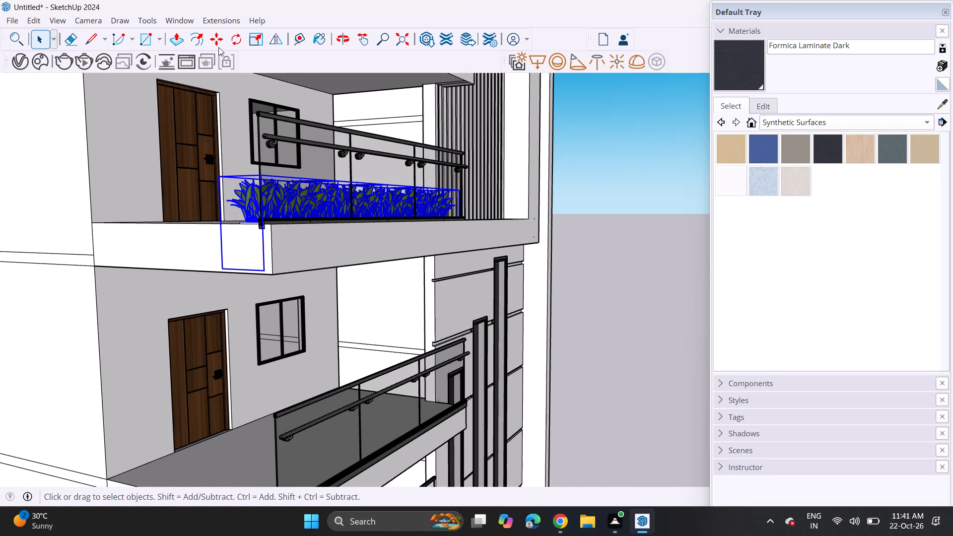
{"action": "left_click", "coordinate": [218, 43]}
{"action": "left_click", "coordinate": [264, 274]}
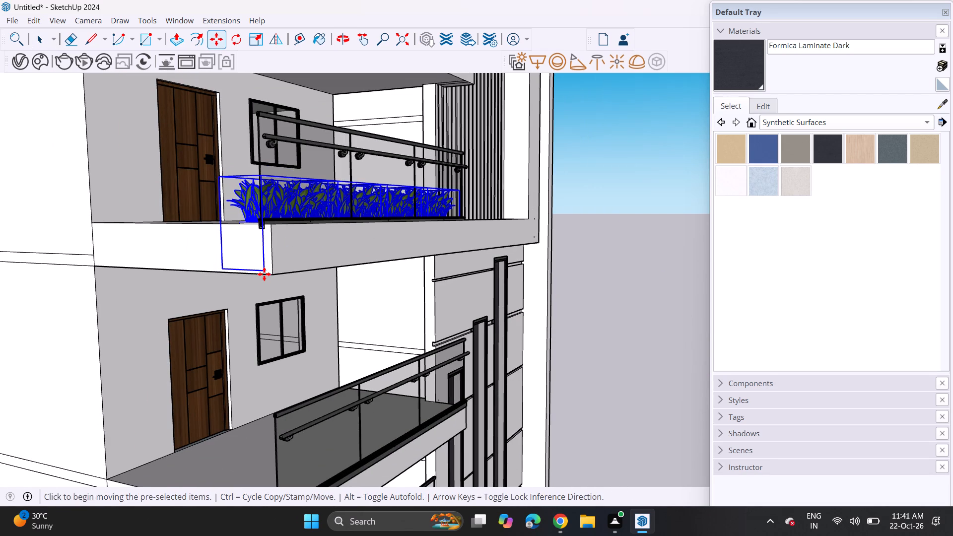
{"action": "scroll", "coordinate": [272, 336], "scroll_direction": "down", "scroll_amount": 5}
{"action": "middle_click_drag", "start_coordinate": [278, 367], "coordinate": [291, 287], "text": "shift"}
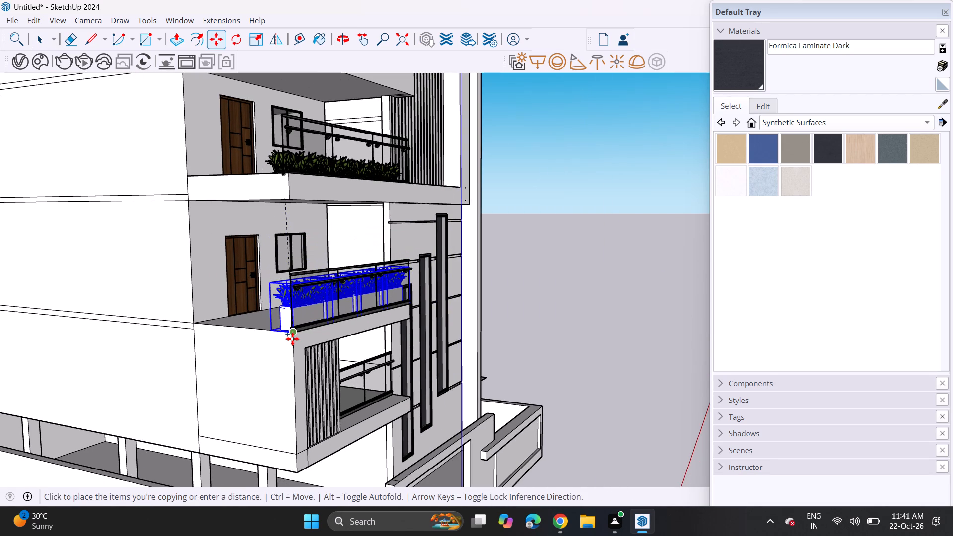
{"action": "middle_click_drag", "start_coordinate": [290, 347], "coordinate": [299, 358]}
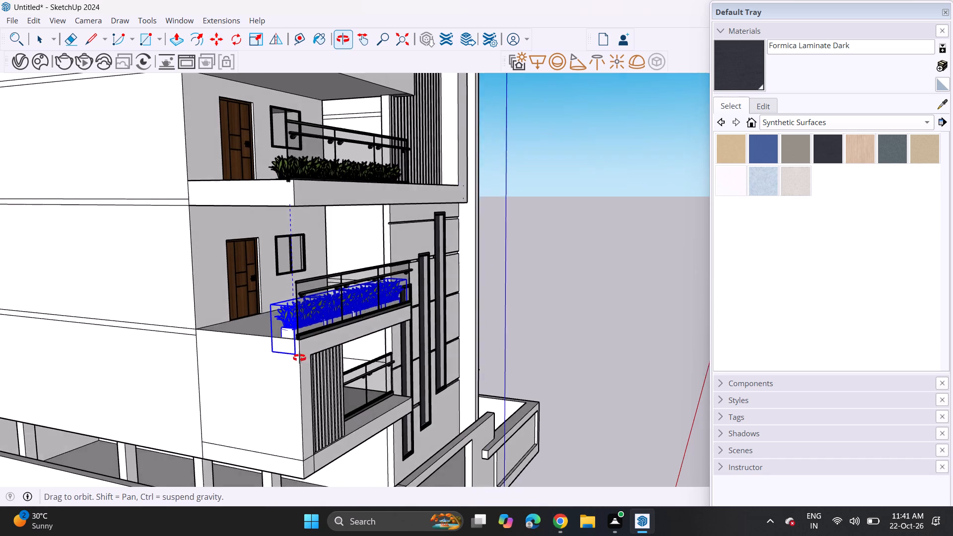
{"action": "middle_click_drag", "start_coordinate": [299, 358], "coordinate": [313, 362]}
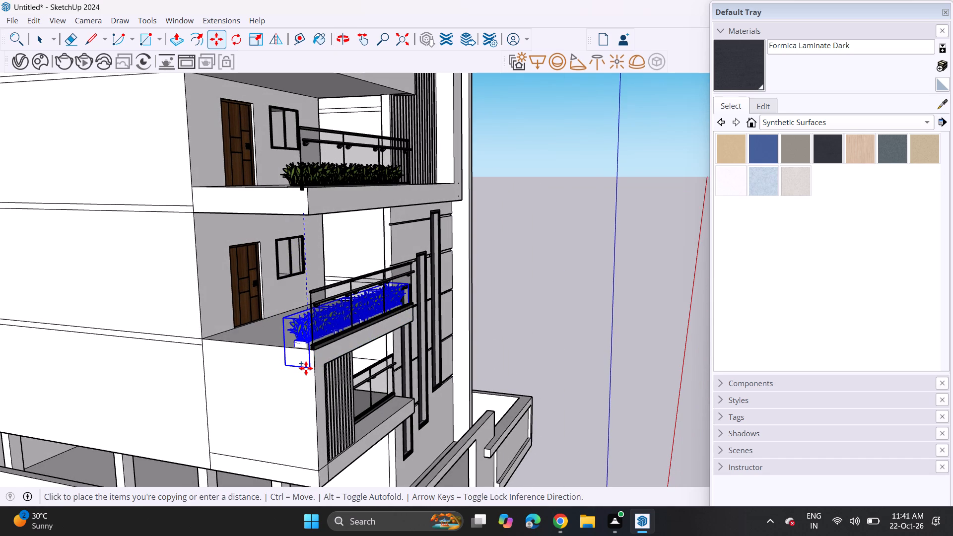
{"action": "left_click", "coordinate": [305, 369]}
{"action": "key", "text": "space"}
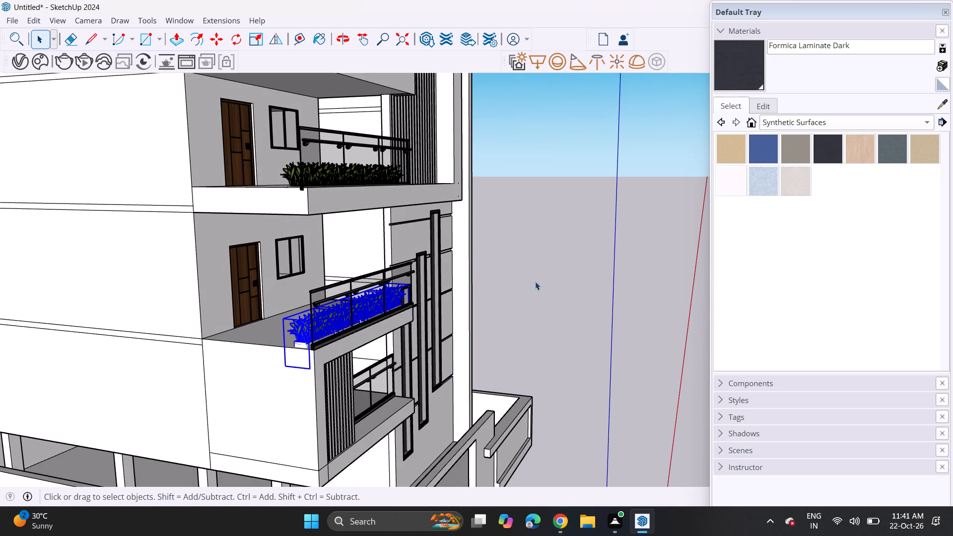
{"action": "left_click", "coordinate": [535, 281]}
Erase the leftover imported plant models lying on the ground beside the building.
{"action": "middle_click_drag", "start_coordinate": [514, 320], "coordinate": [204, 299]}
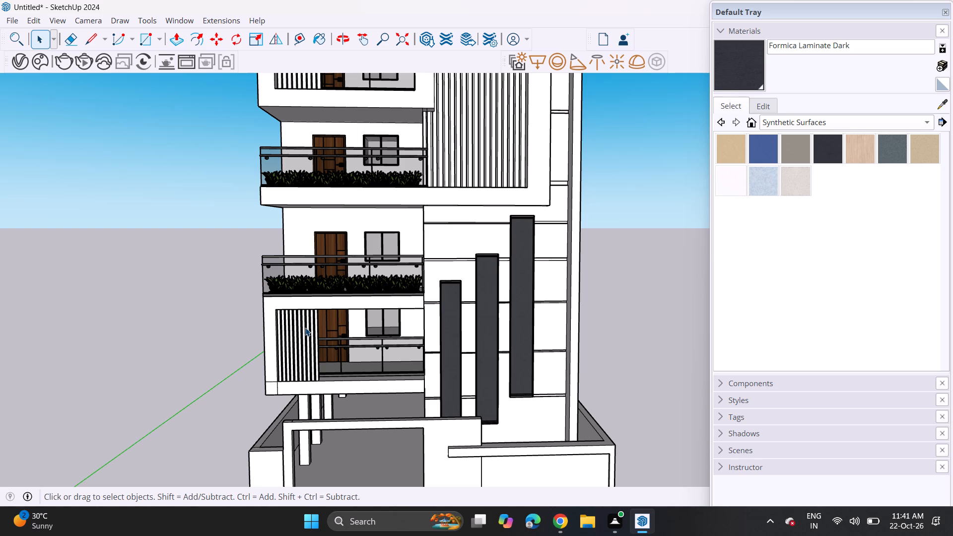
{"action": "scroll", "coordinate": [386, 296], "scroll_direction": "down", "scroll_amount": 2}
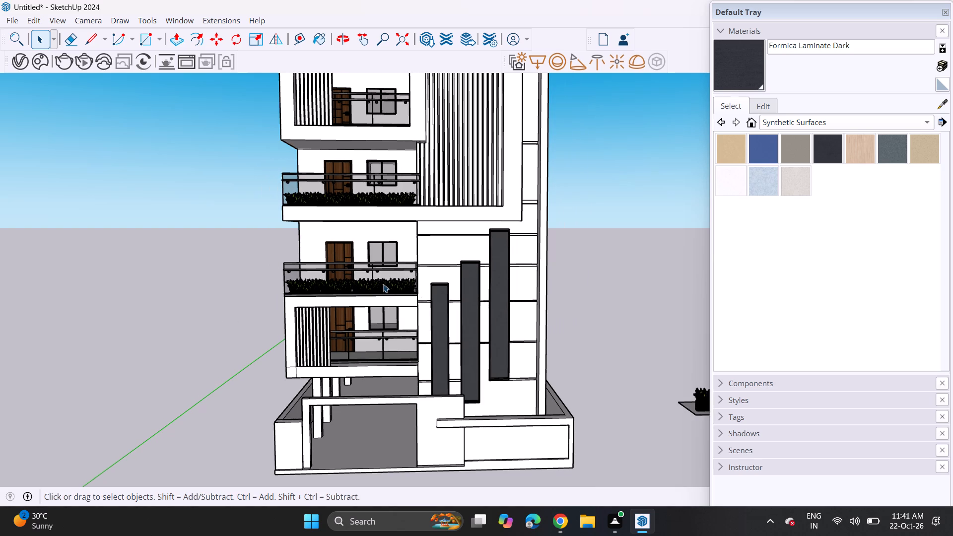
{"action": "scroll", "coordinate": [382, 274], "scroll_direction": "down", "scroll_amount": 2}
{"action": "scroll", "coordinate": [491, 343], "scroll_direction": "down", "scroll_amount": 4}
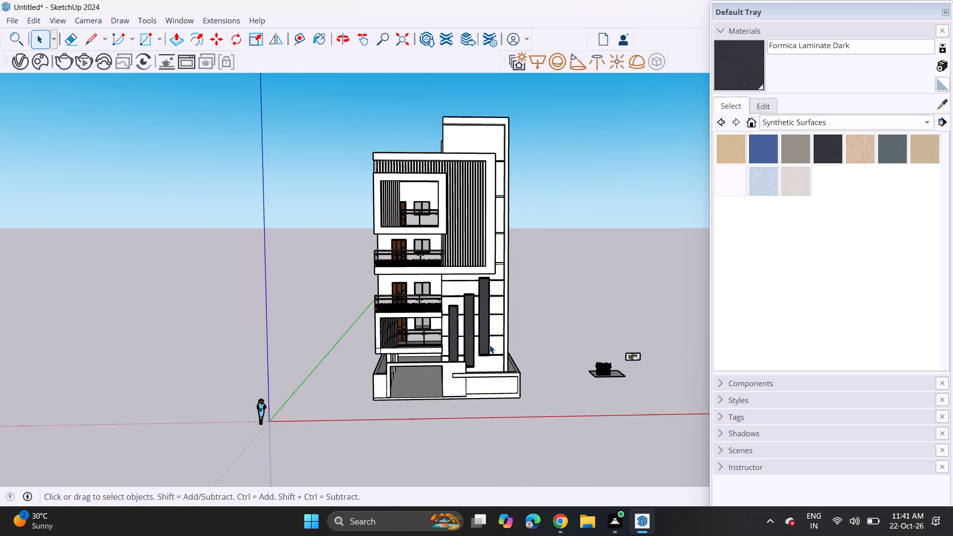
{"action": "scroll", "coordinate": [489, 345], "scroll_direction": "down", "scroll_amount": 3}
{"action": "left_click_drag", "start_coordinate": [560, 299], "coordinate": [648, 383]}
{"action": "right_click", "coordinate": [597, 367]}
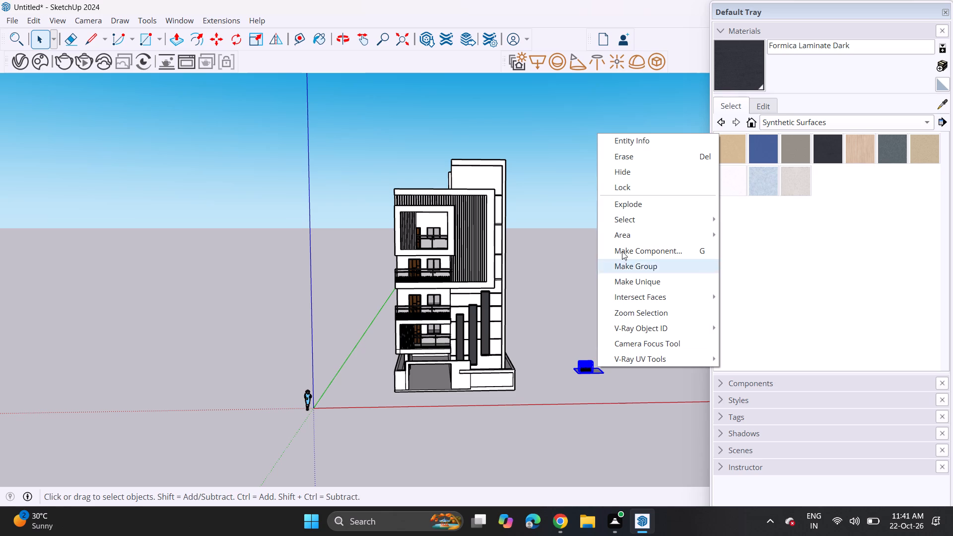
{"action": "left_click", "coordinate": [628, 163]}
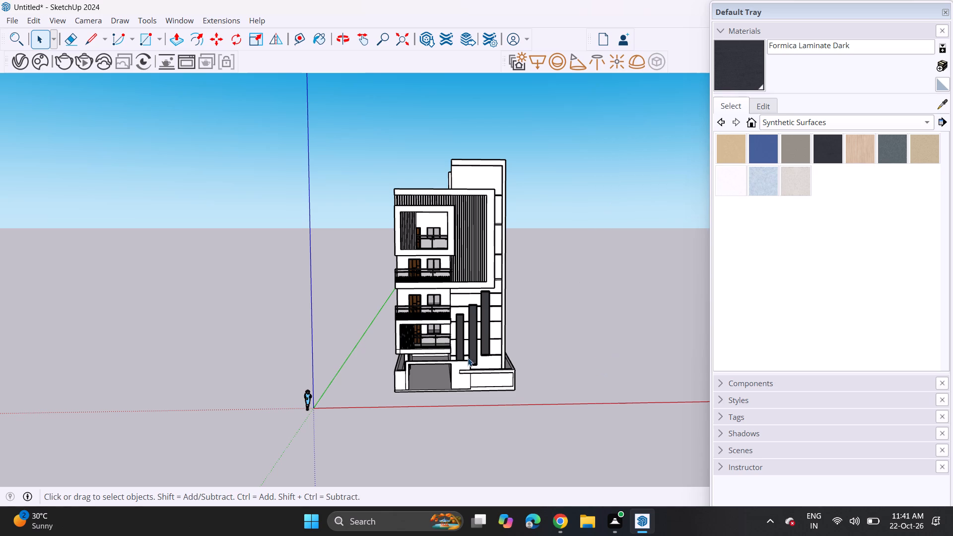
Import the PLANTS model from the Downloads folder and place it on the ground beside the building's boundary wall.
{"action": "scroll", "coordinate": [460, 361], "scroll_direction": "up", "scroll_amount": 6}
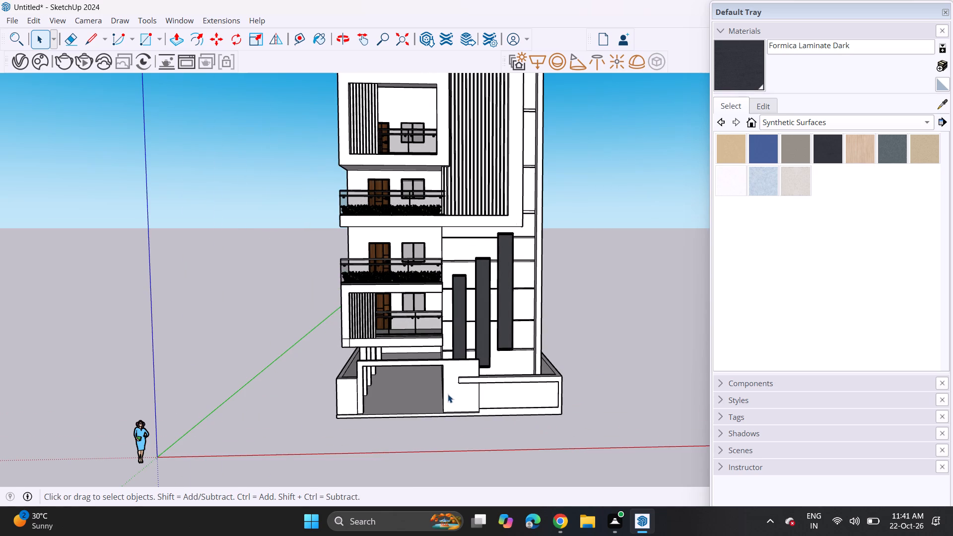
{"action": "scroll", "coordinate": [448, 394], "scroll_direction": "up", "scroll_amount": 2}
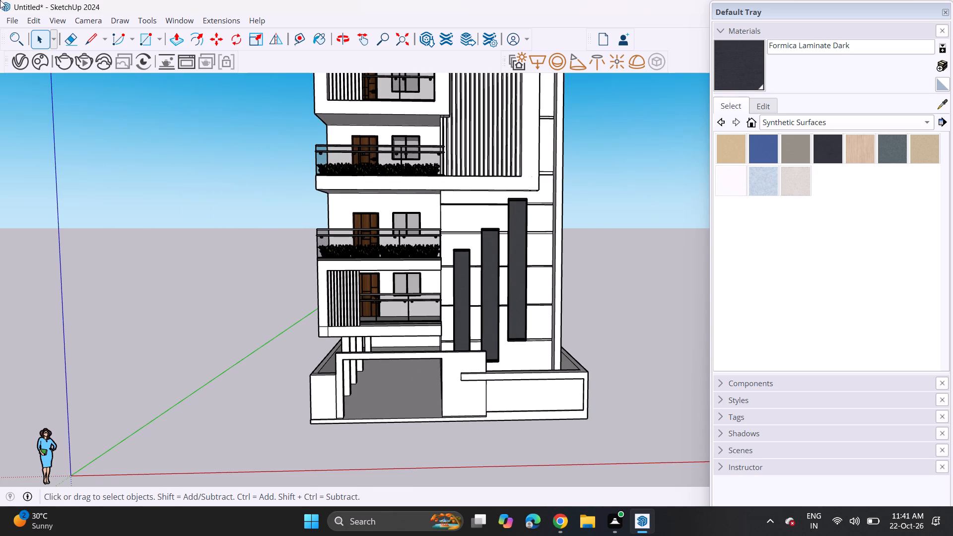
{"action": "left_click", "coordinate": [11, 17]}
{"action": "left_click", "coordinate": [42, 191]}
{"action": "scroll", "coordinate": [305, 123], "scroll_direction": "down", "scroll_amount": 3}
{"action": "scroll", "coordinate": [288, 222], "scroll_direction": "down", "scroll_amount": 2}
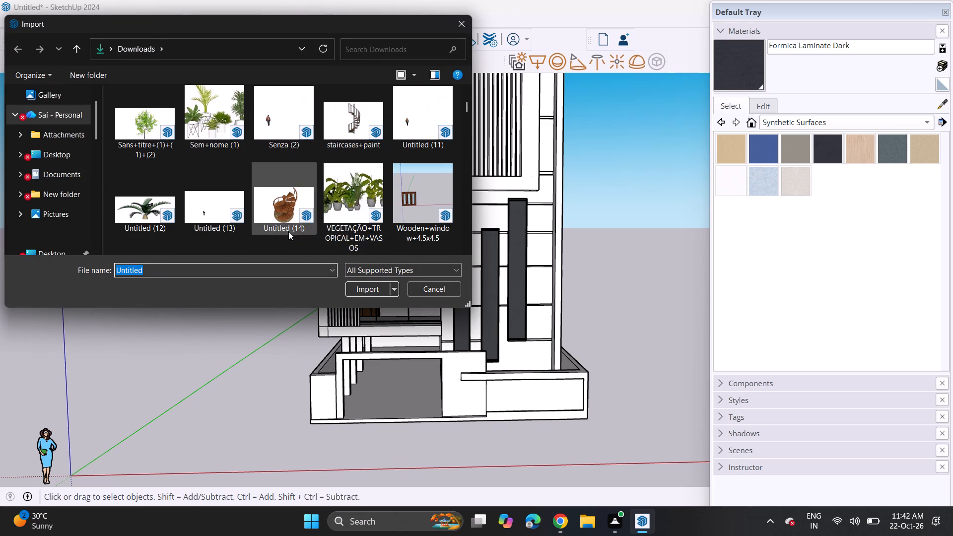
{"action": "scroll", "coordinate": [288, 231], "scroll_direction": "down", "scroll_amount": 9}
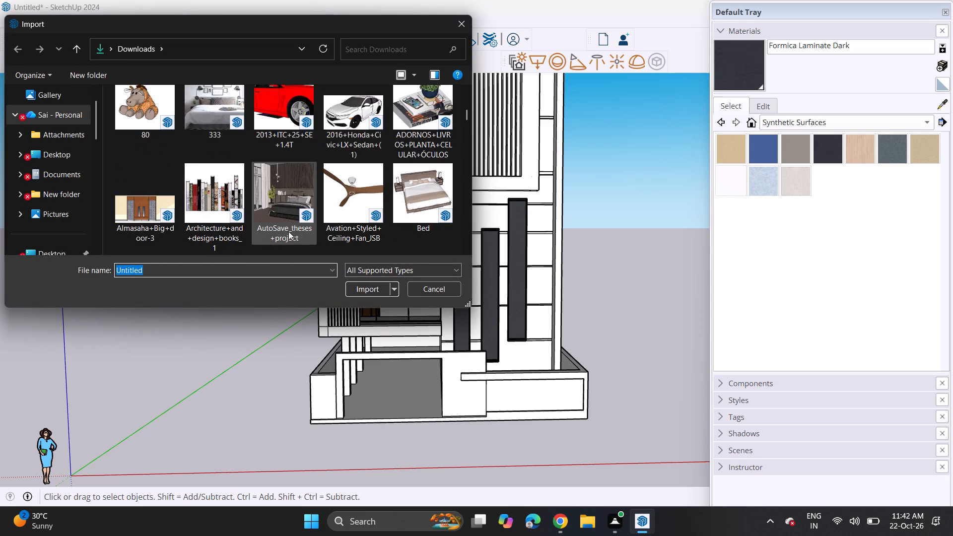
{"action": "scroll", "coordinate": [291, 226], "scroll_direction": "down", "scroll_amount": 8}
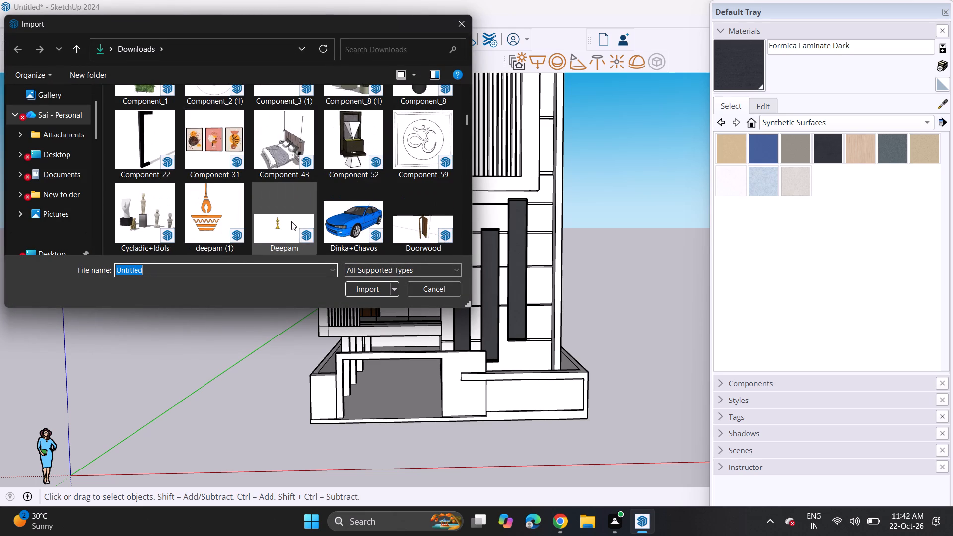
{"action": "scroll", "coordinate": [291, 221], "scroll_direction": "down", "scroll_amount": 8}
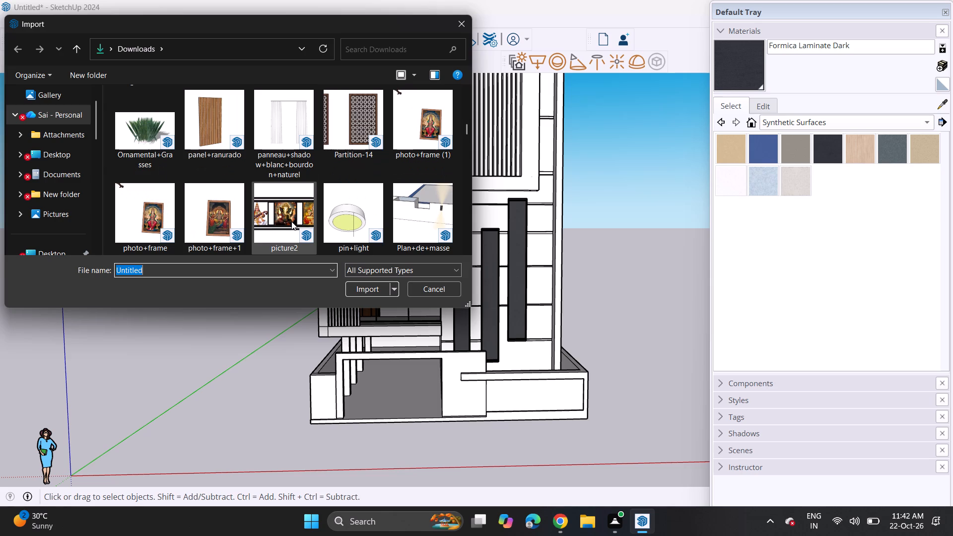
{"action": "scroll", "coordinate": [291, 221], "scroll_direction": "down", "scroll_amount": 5}
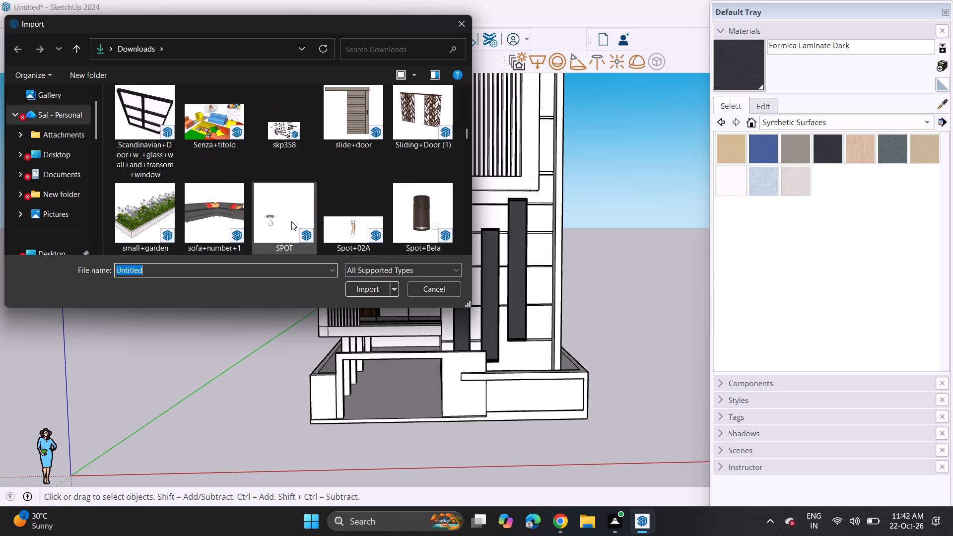
{"action": "scroll", "coordinate": [291, 221], "scroll_direction": "down", "scroll_amount": 4}
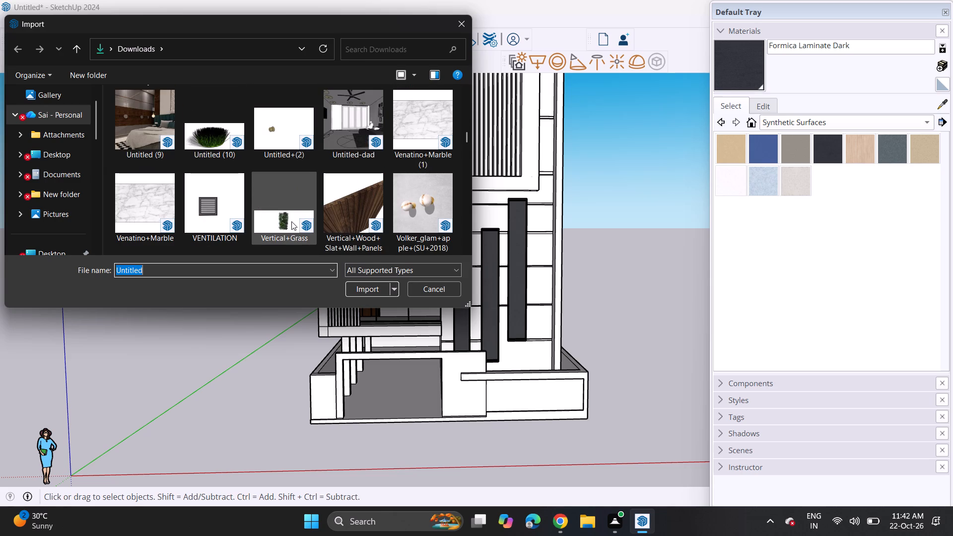
{"action": "scroll", "coordinate": [291, 221], "scroll_direction": "down", "scroll_amount": 5}
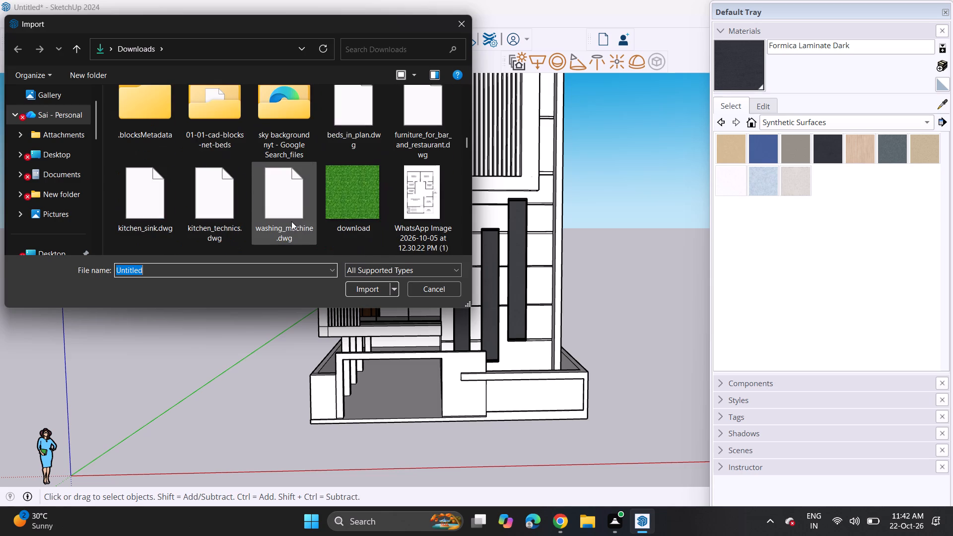
{"action": "scroll", "coordinate": [291, 221], "scroll_direction": "down", "scroll_amount": 5}
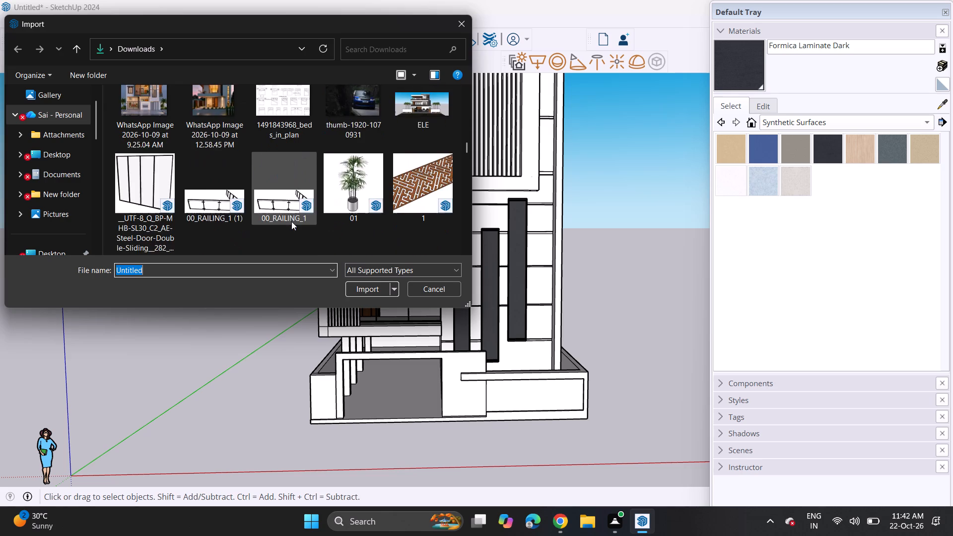
{"action": "scroll", "coordinate": [291, 221], "scroll_direction": "down", "scroll_amount": 6}
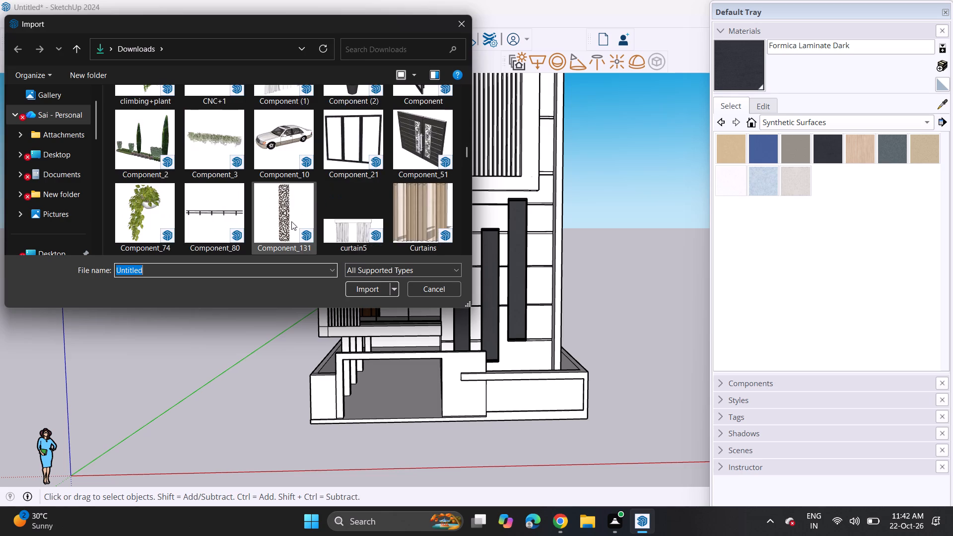
{"action": "scroll", "coordinate": [291, 221], "scroll_direction": "down", "scroll_amount": 7}
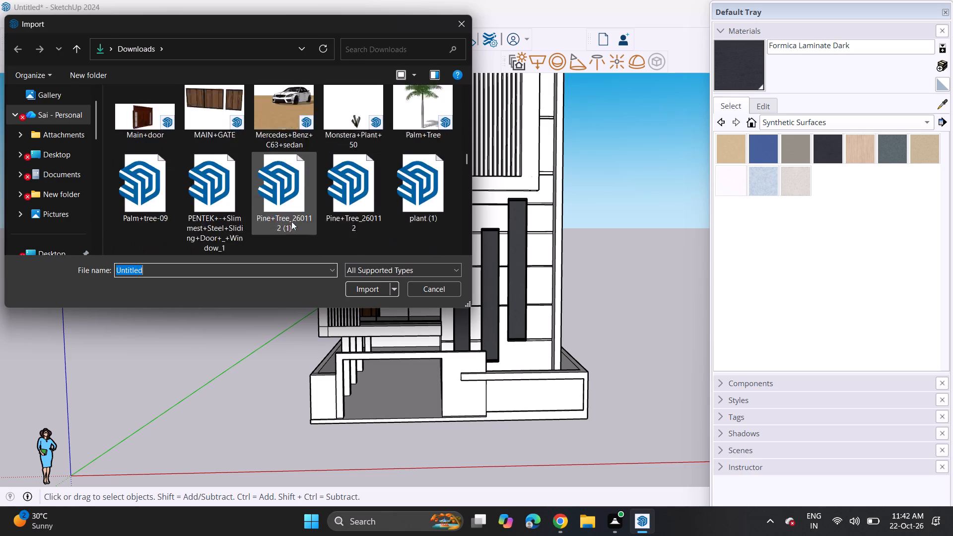
{"action": "scroll", "coordinate": [291, 221], "scroll_direction": "down", "scroll_amount": 2}
{"action": "left_click", "coordinate": [340, 125]}
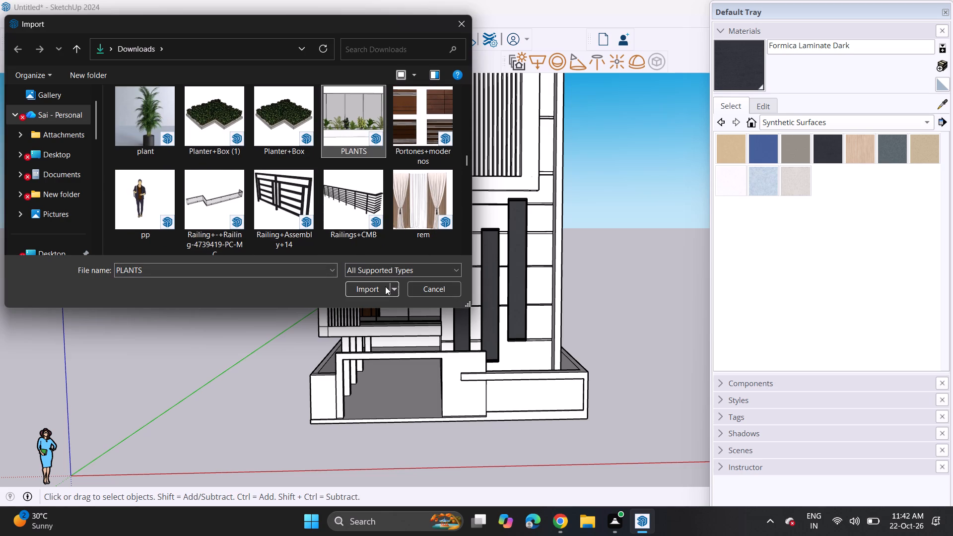
{"action": "left_click", "coordinate": [385, 286]}
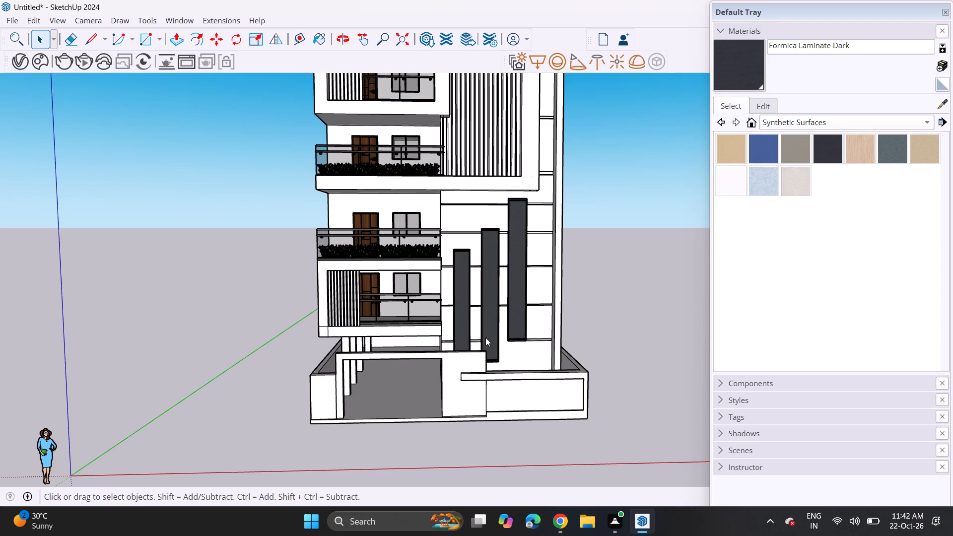
{"action": "left_click", "coordinate": [588, 285]}
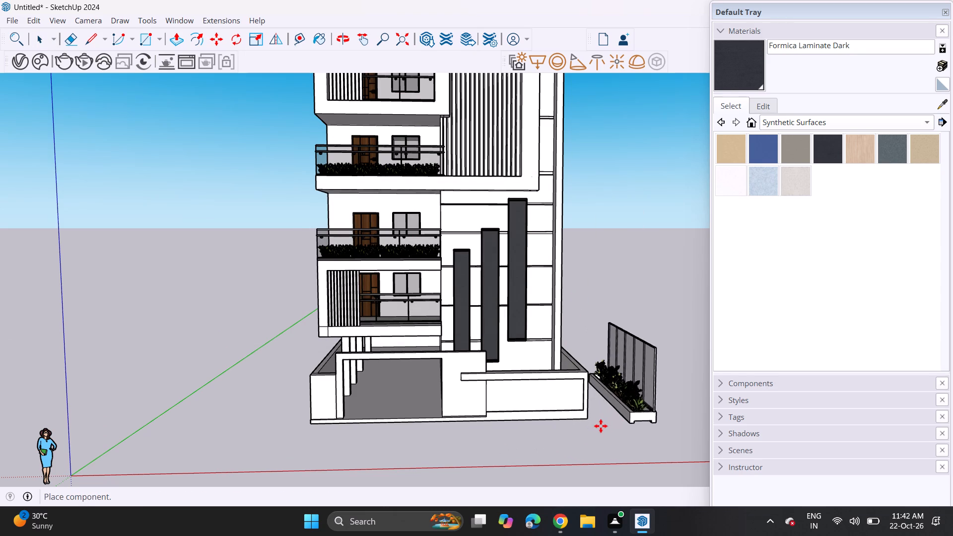
{"action": "left_click", "coordinate": [611, 418]}
Explode the imported PLANTS component and delete the tall panelled screen standing behind its planter.
{"action": "right_click", "coordinate": [637, 374]}
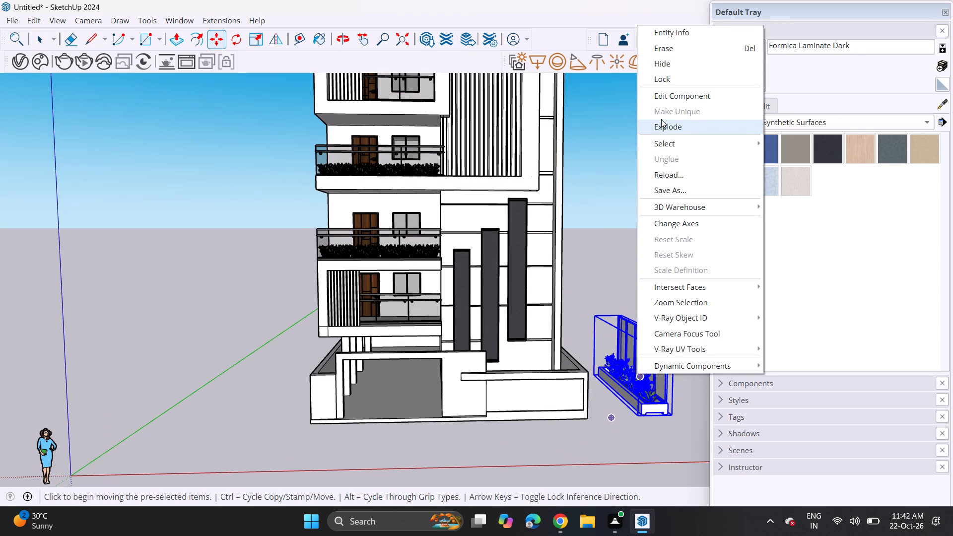
{"action": "left_click", "coordinate": [661, 119]}
{"action": "left_click", "coordinate": [644, 336]}
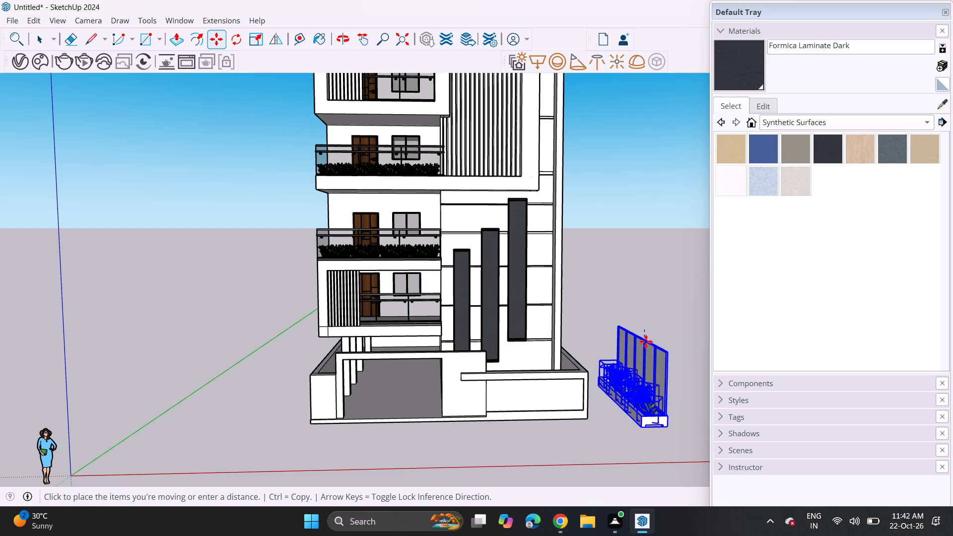
{"action": "key", "text": "space"}
{"action": "left_click", "coordinate": [647, 354]}
{"action": "key", "text": "Delete"}
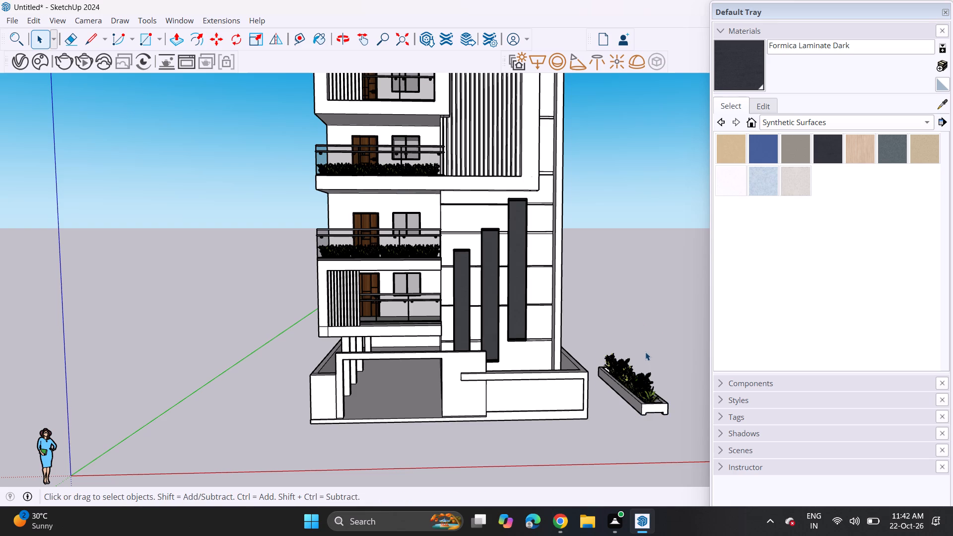
Group the remaining planter trough and all its plants into a single object.
{"action": "scroll", "coordinate": [646, 353], "scroll_direction": "down", "scroll_amount": 3}
{"action": "middle_click_drag", "start_coordinate": [618, 333], "coordinate": [610, 360]}
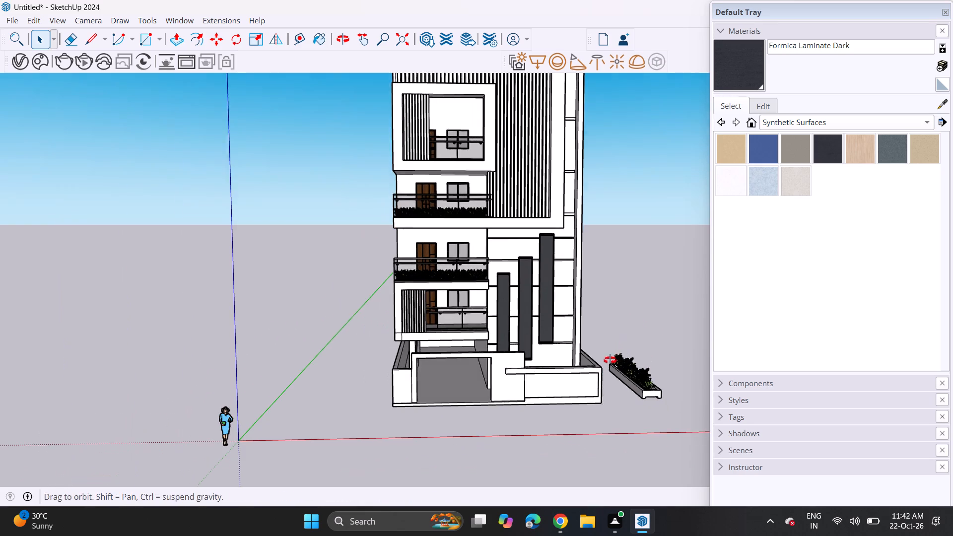
{"action": "middle_click_drag", "start_coordinate": [610, 360], "coordinate": [609, 390]}
{"action": "left_click_drag", "start_coordinate": [599, 337], "coordinate": [660, 449]}
{"action": "right_click", "coordinate": [637, 422]}
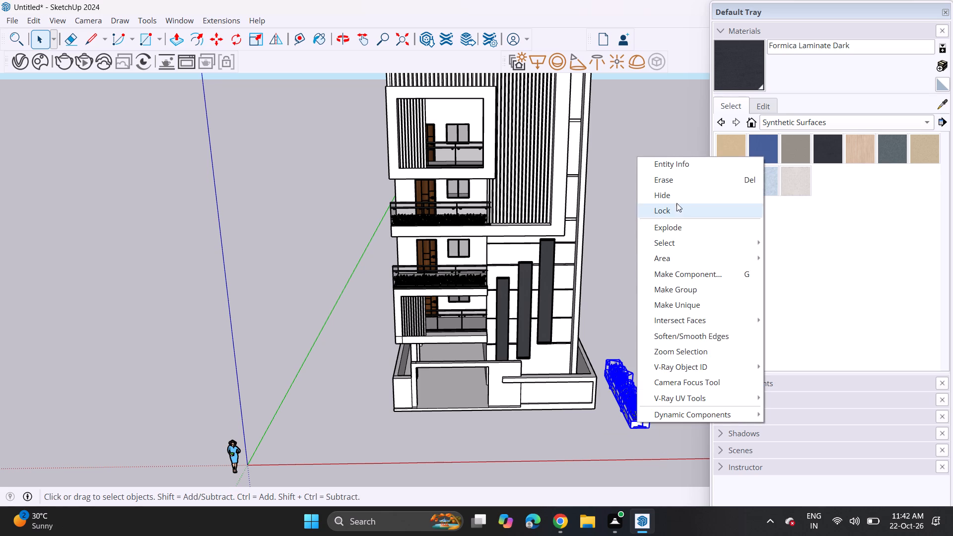
{"action": "left_click", "coordinate": [684, 288]}
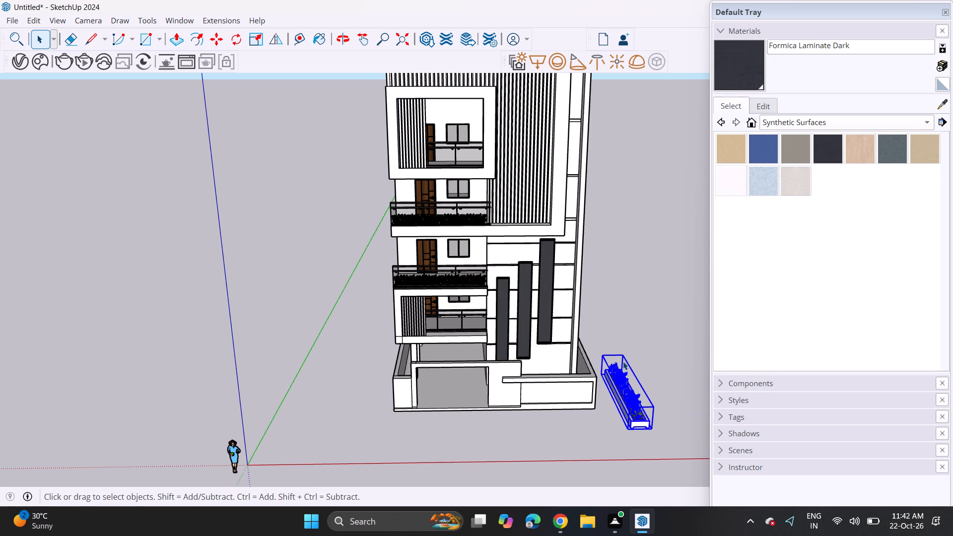
Rotate the planter group a quarter turn on the ground plane so it runs parallel to the front facade.
{"action": "scroll", "coordinate": [581, 425], "scroll_direction": "down", "scroll_amount": 5}
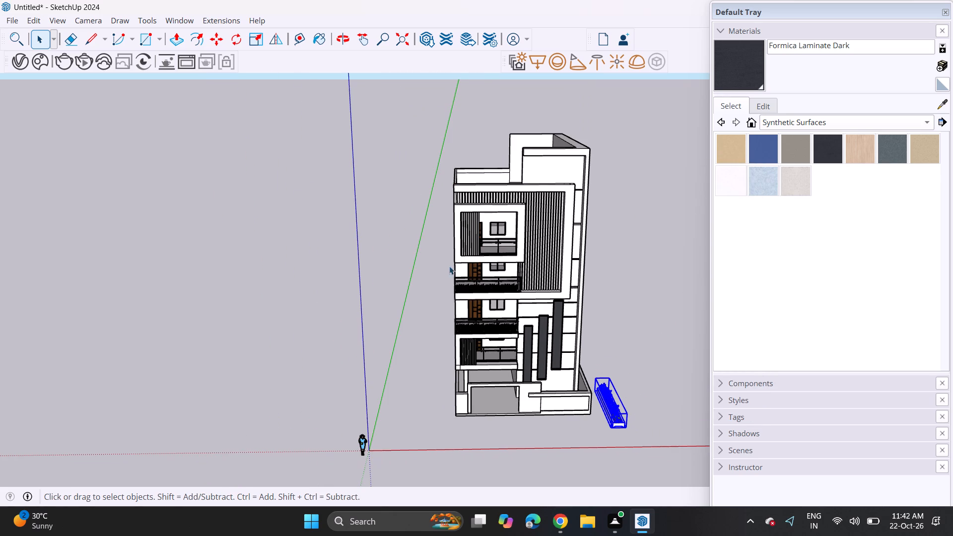
{"action": "left_click", "coordinate": [227, 38]}
{"action": "middle_click_drag", "start_coordinate": [423, 253], "coordinate": [440, 322]}
{"action": "middle_click_drag", "start_coordinate": [481, 438], "coordinate": [413, 232]}
{"action": "scroll", "coordinate": [429, 308], "scroll_direction": "up", "scroll_amount": 1, "text": "shift"}
{"action": "middle_click_drag", "start_coordinate": [410, 226], "coordinate": [442, 342]}
{"action": "left_click", "coordinate": [558, 359]}
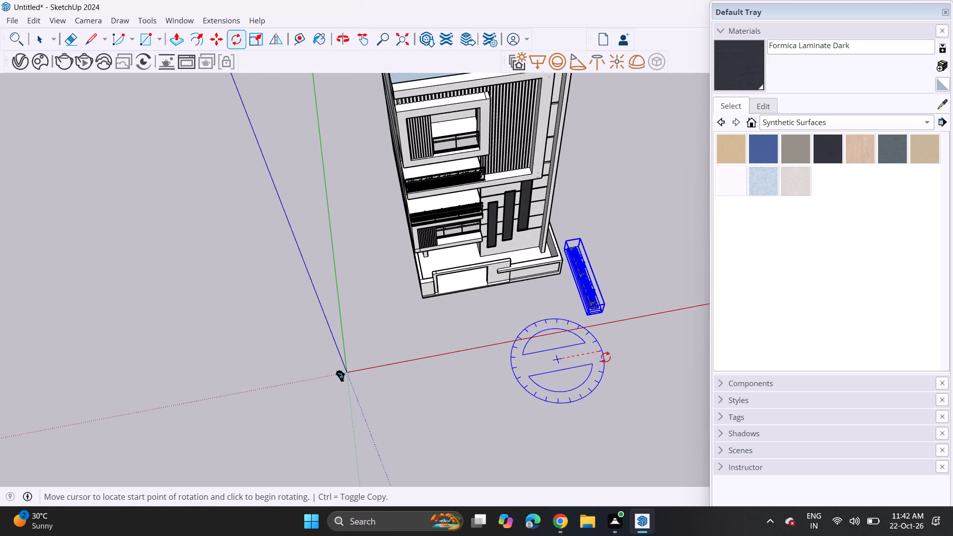
{"action": "left_click", "coordinate": [616, 353]}
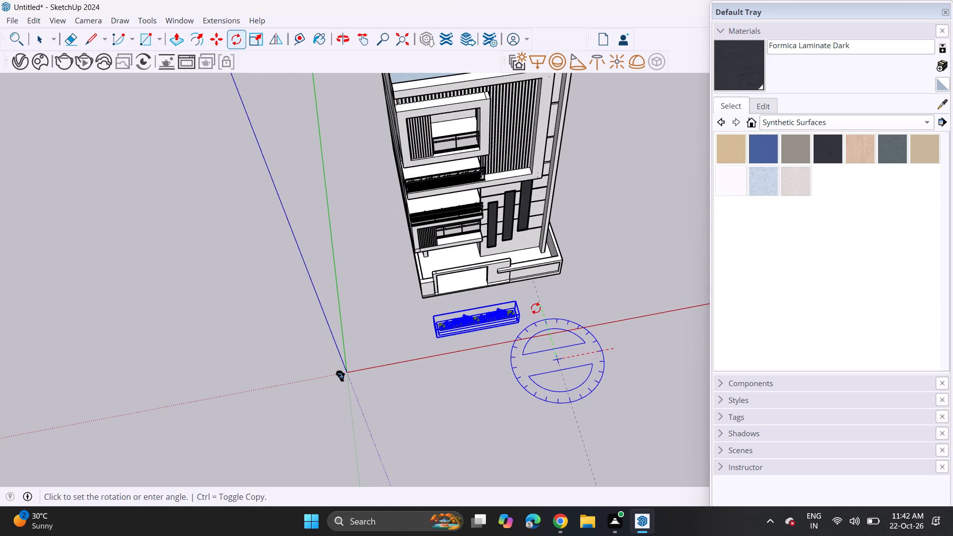
{"action": "left_click", "coordinate": [536, 308]}
Move the planter group by its end corner to the outer front corner of the low boundary wall beside the gateway.
{"action": "middle_click_drag", "start_coordinate": [508, 378], "coordinate": [491, 289]}
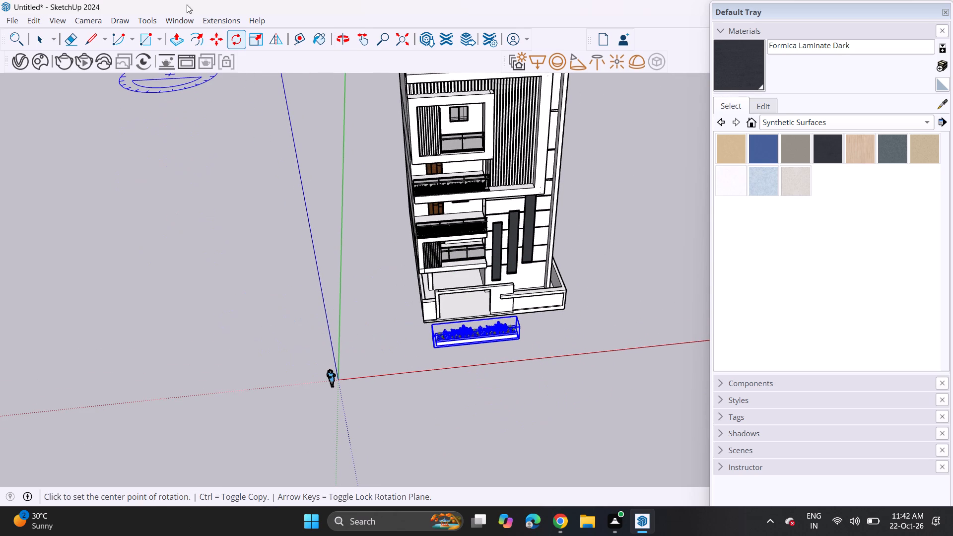
{"action": "left_click", "coordinate": [212, 36]}
{"action": "scroll", "coordinate": [434, 327], "scroll_direction": "up", "scroll_amount": 2}
{"action": "middle_click_drag", "start_coordinate": [434, 325], "coordinate": [408, 170]}
{"action": "scroll", "coordinate": [537, 315], "scroll_direction": "up", "scroll_amount": 3}
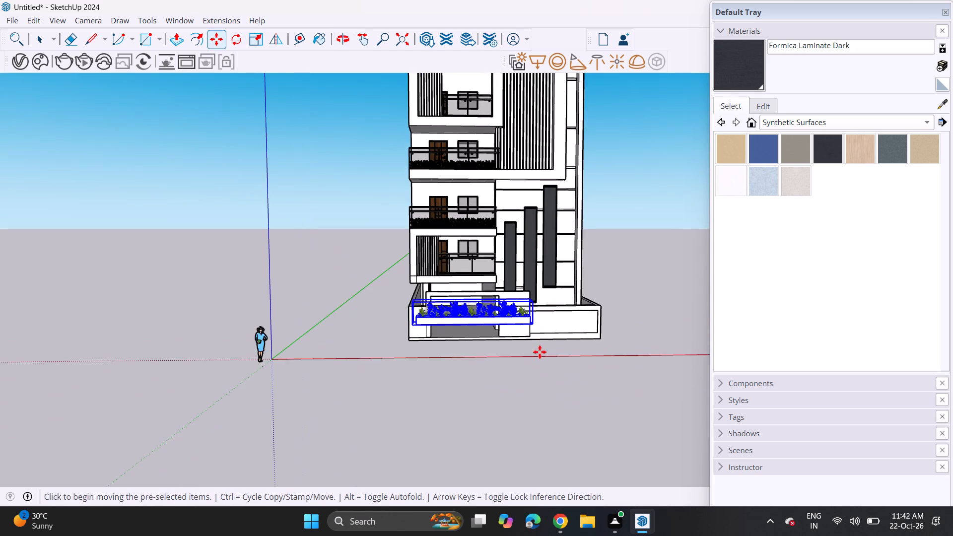
{"action": "middle_click_drag", "start_coordinate": [539, 338], "coordinate": [410, 311]}
{"action": "middle_click_drag", "start_coordinate": [396, 315], "coordinate": [308, 411]}
{"action": "scroll", "coordinate": [348, 336], "scroll_direction": "up", "scroll_amount": 3}
{"action": "left_click", "coordinate": [367, 325]}
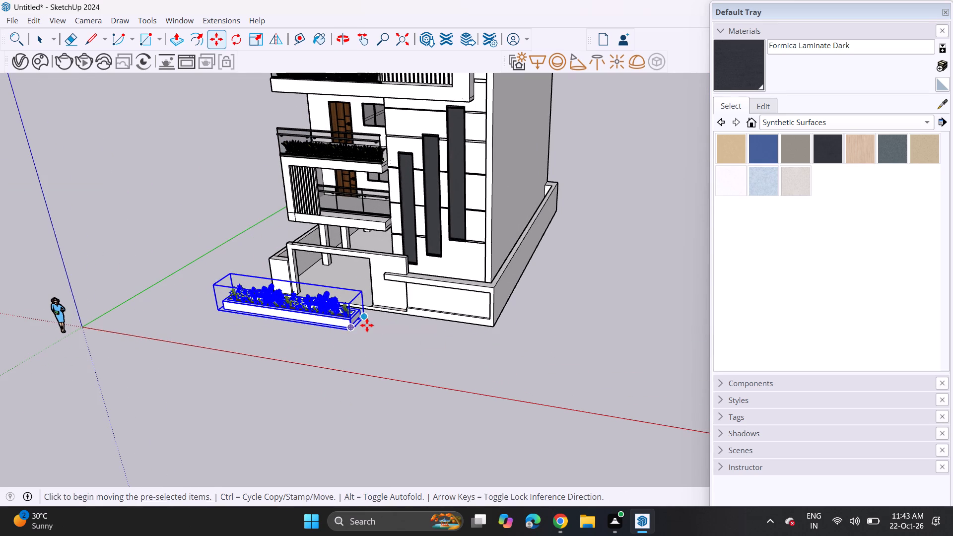
{"action": "left_click", "coordinate": [496, 326]}
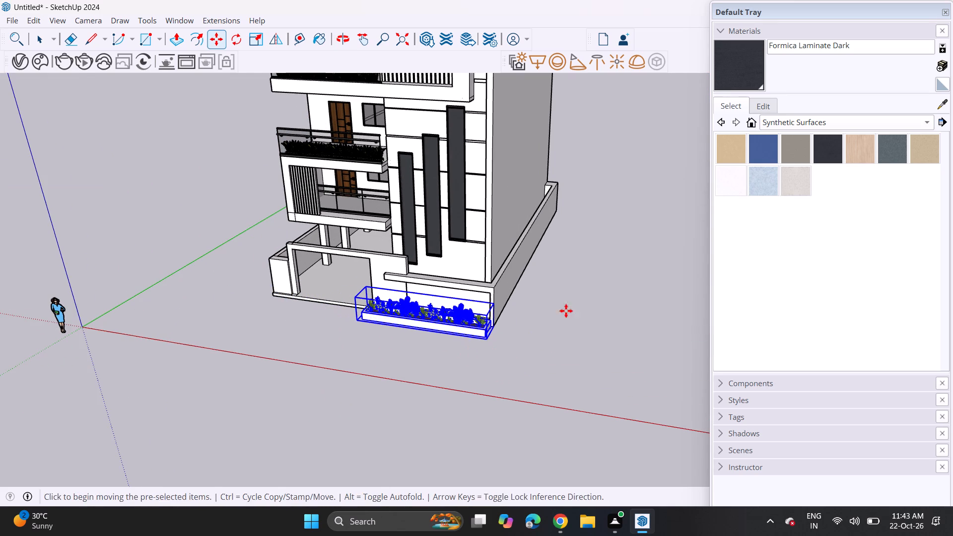
{"action": "key", "text": "space"}
{"action": "left_click", "coordinate": [594, 292]}
Examine the placed front planter and the whole facade from several angles.
{"action": "middle_click_drag", "start_coordinate": [409, 364], "coordinate": [501, 286]}
{"action": "middle_click_drag", "start_coordinate": [510, 297], "coordinate": [554, 371]}
{"action": "middle_click_drag", "start_coordinate": [571, 398], "coordinate": [548, 389]}
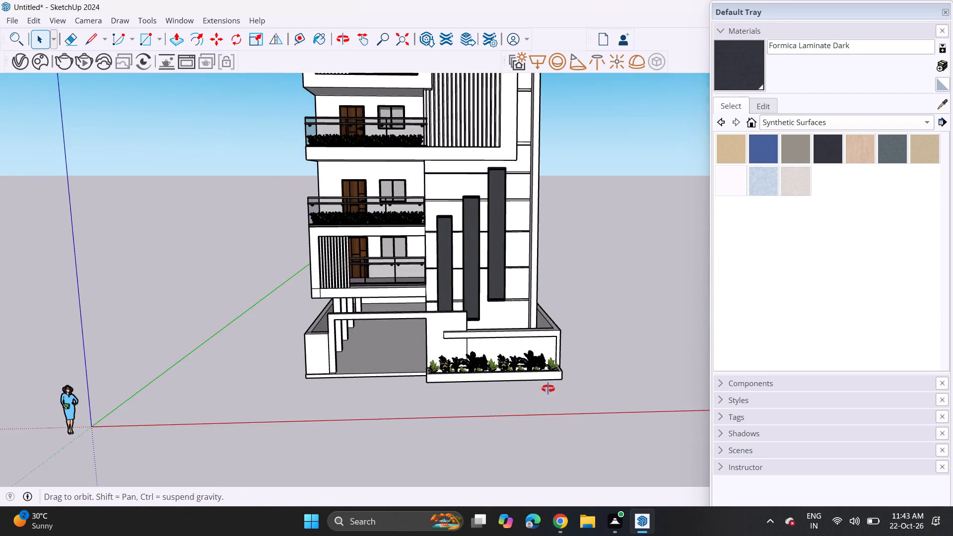
{"action": "middle_click_drag", "start_coordinate": [548, 389], "coordinate": [481, 360]}
{"action": "middle_click_drag", "start_coordinate": [420, 328], "coordinate": [452, 370]}
{"action": "middle_click_drag", "start_coordinate": [450, 356], "coordinate": [529, 443], "text": "shift"}
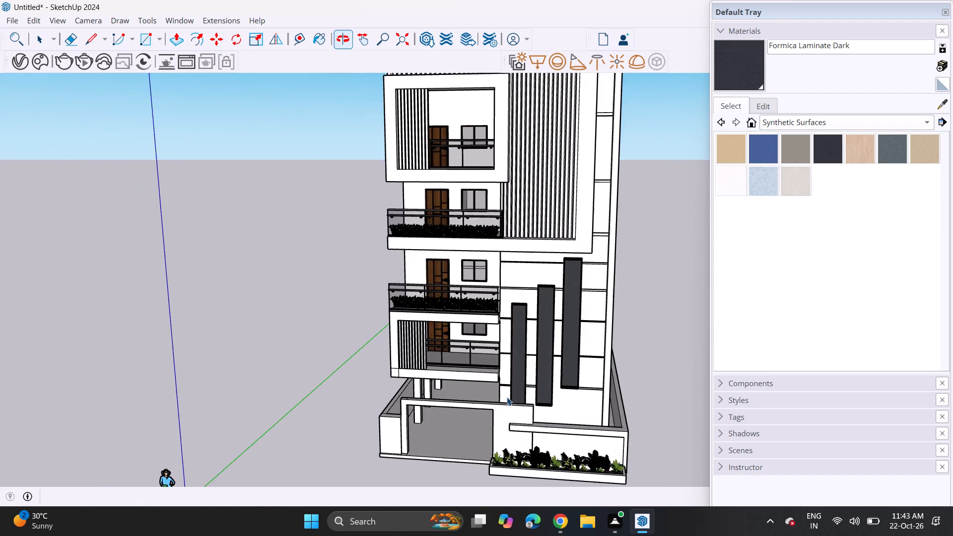
{"action": "middle_click_drag", "start_coordinate": [497, 374], "coordinate": [498, 322]}
{"action": "scroll", "coordinate": [483, 307], "scroll_direction": "down", "scroll_amount": 3}
{"action": "middle_click_drag", "start_coordinate": [460, 327], "coordinate": [381, 394]}
{"action": "middle_click_drag", "start_coordinate": [383, 373], "coordinate": [408, 355]}
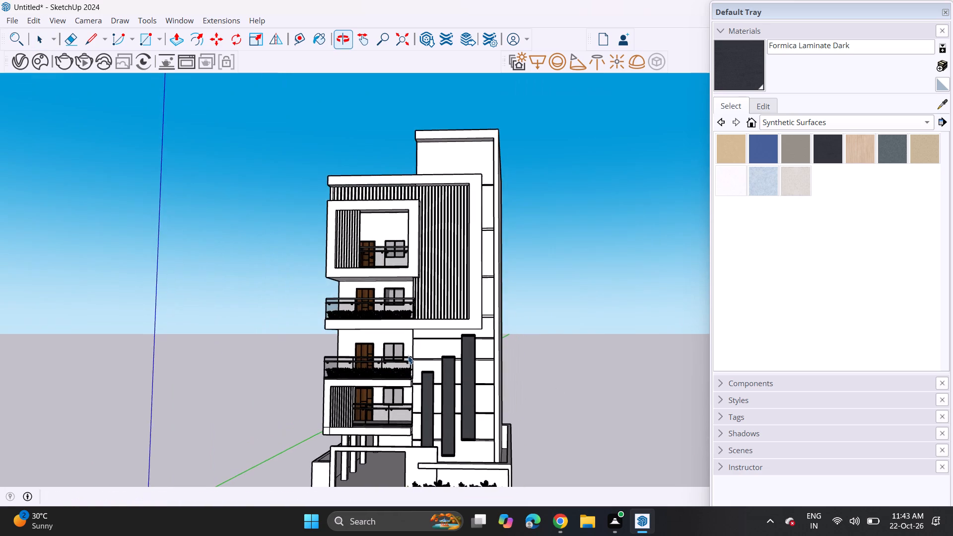
{"action": "middle_click_drag", "start_coordinate": [420, 351], "coordinate": [431, 332], "text": "shift"}
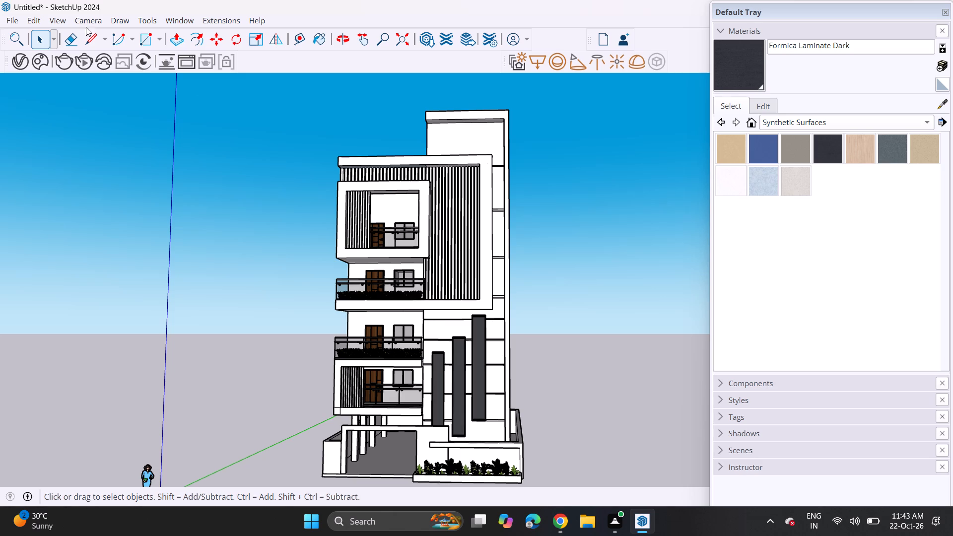
Examine the stair tower, its grooved wall strip and the front facade from above and at eye level.
{"action": "left_click", "coordinate": [181, 43]}
{"action": "middle_click_drag", "start_coordinate": [415, 136], "coordinate": [400, 248]}
{"action": "middle_click_drag", "start_coordinate": [511, 252], "coordinate": [482, 335]}
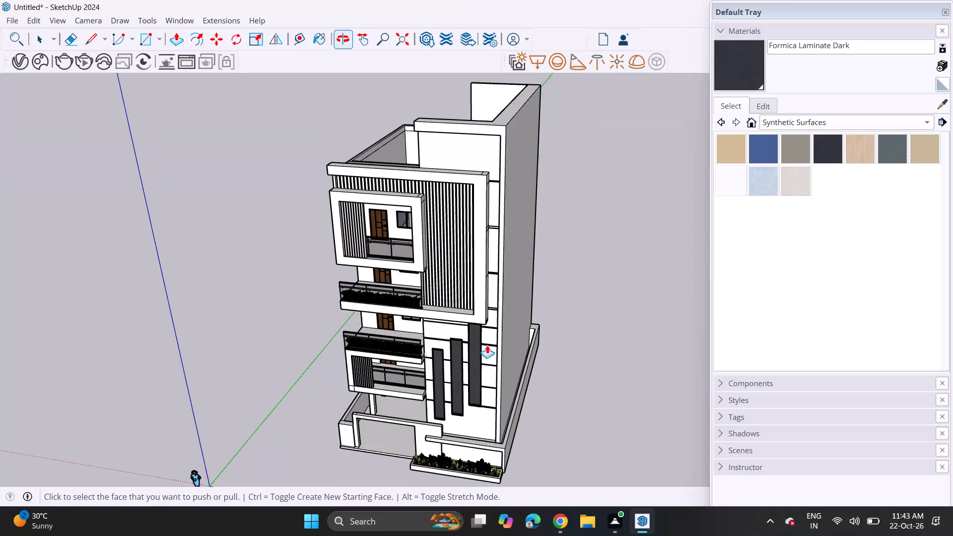
{"action": "scroll", "coordinate": [507, 310], "scroll_direction": "up", "scroll_amount": 8}
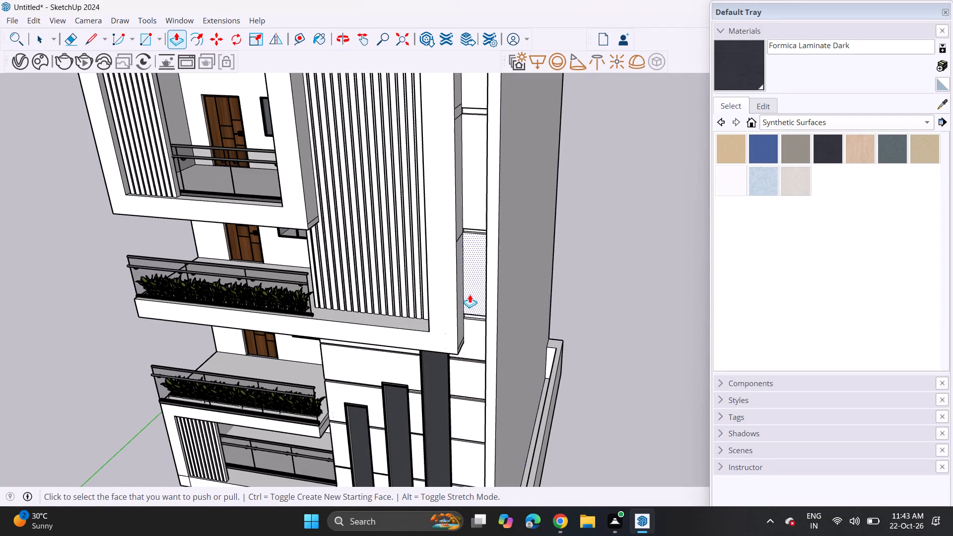
{"action": "scroll", "coordinate": [446, 295], "scroll_direction": "down", "scroll_amount": 6}
{"action": "middle_click_drag", "start_coordinate": [430, 400], "coordinate": [502, 243]}
{"action": "scroll", "coordinate": [500, 250], "scroll_direction": "down", "scroll_amount": 3}
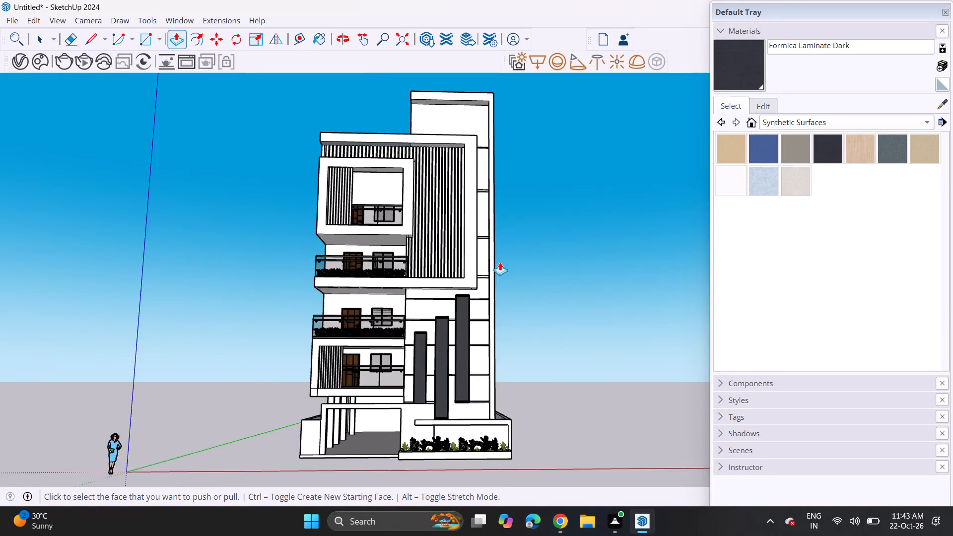
{"action": "middle_click_drag", "start_coordinate": [489, 283], "coordinate": [504, 221]}
{"action": "key", "text": "space"}
{"action": "left_click", "coordinate": [536, 260]}
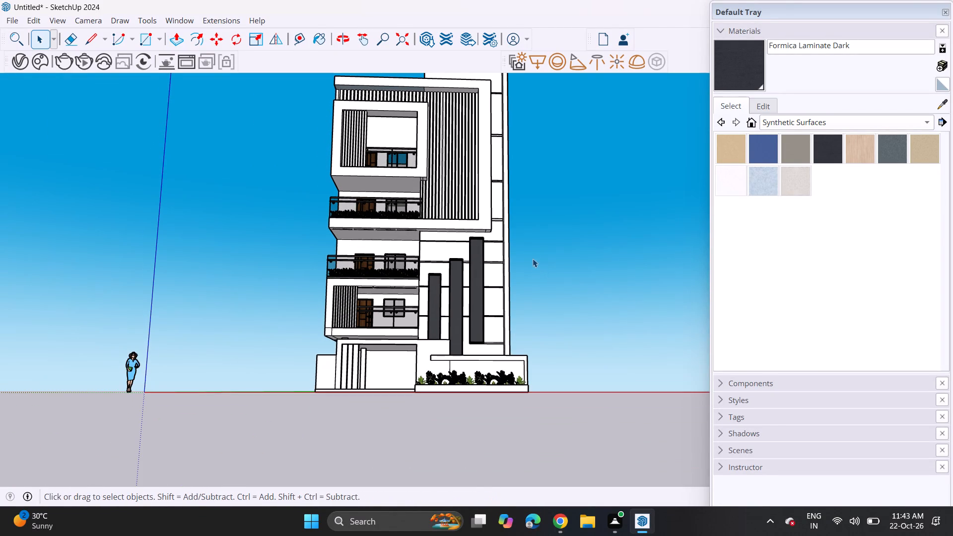
{"action": "middle_click_drag", "start_coordinate": [519, 233], "coordinate": [514, 295]}
{"action": "middle_click_drag", "start_coordinate": [503, 289], "coordinate": [518, 324]}
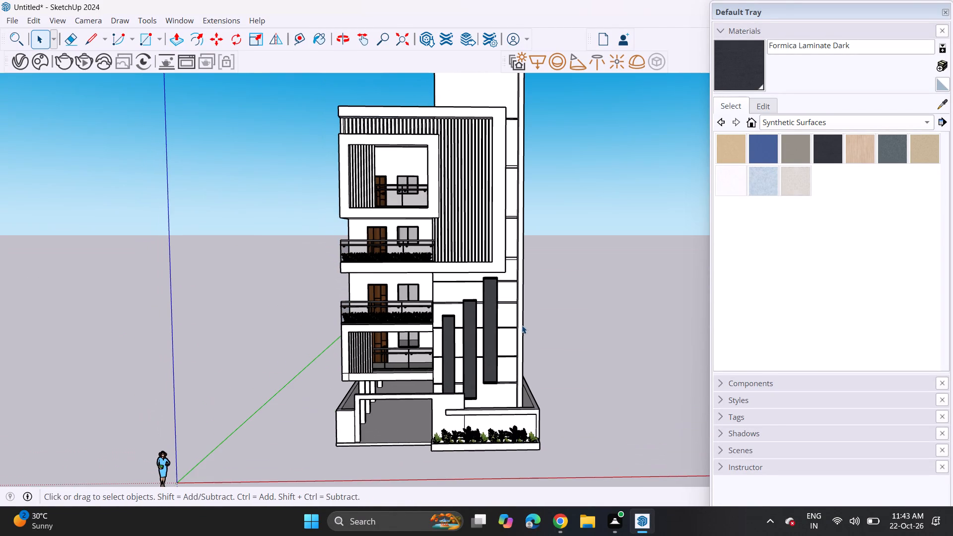
{"action": "scroll", "coordinate": [521, 320], "scroll_direction": "down", "scroll_amount": 2}
{"action": "middle_click_drag", "start_coordinate": [523, 332], "coordinate": [513, 330]}
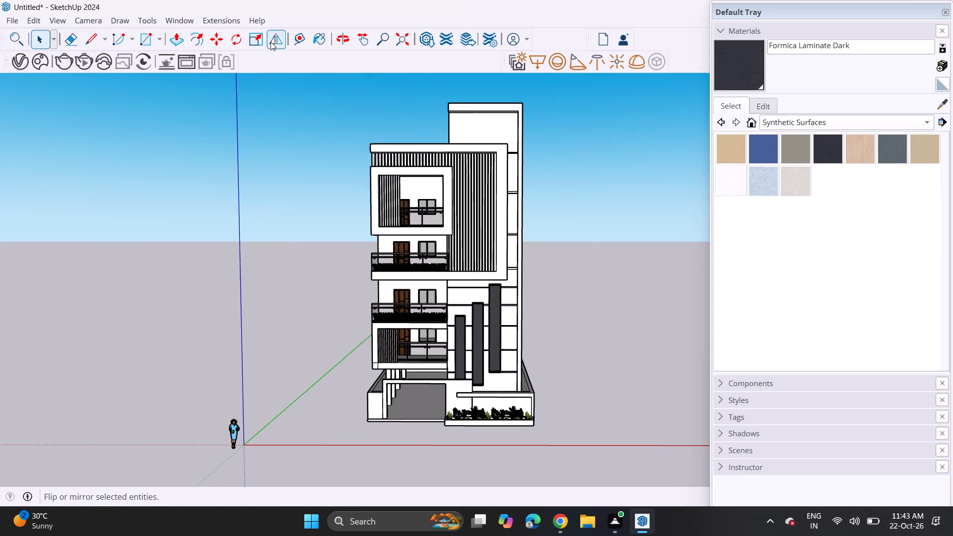
Draw a short line across the end of the tower's front wall, separating the overhanging top fascia from the wall below.
{"action": "left_click", "coordinate": [179, 32]}
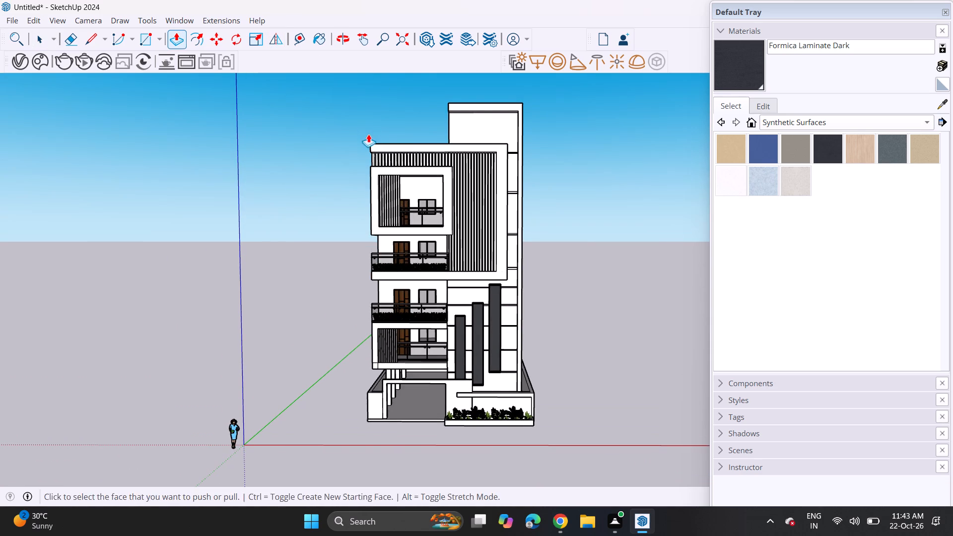
{"action": "middle_click_drag", "start_coordinate": [378, 134], "coordinate": [617, 212]}
{"action": "middle_click_drag", "start_coordinate": [377, 156], "coordinate": [610, 171]}
{"action": "scroll", "coordinate": [544, 97], "scroll_direction": "up", "scroll_amount": 1}
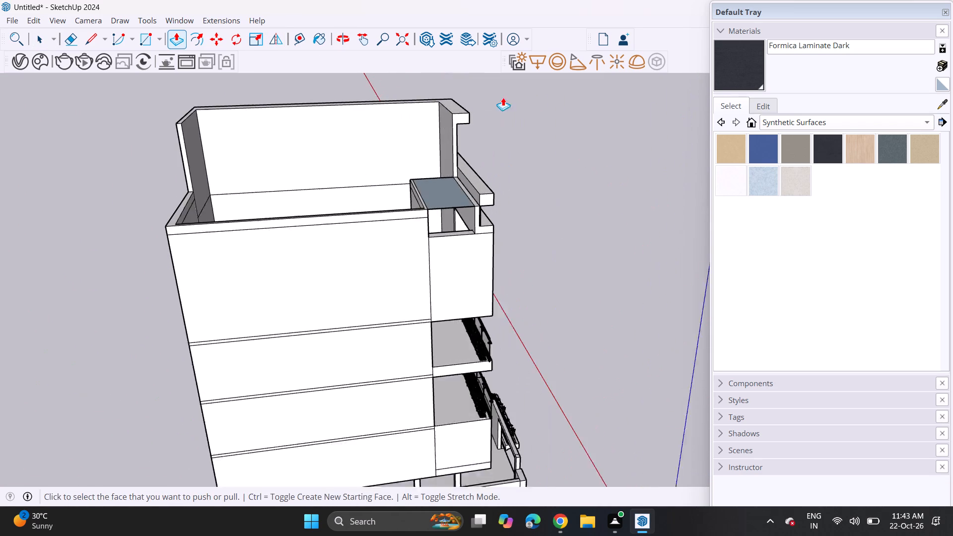
{"action": "scroll", "coordinate": [503, 97], "scroll_direction": "up", "scroll_amount": 2}
{"action": "scroll", "coordinate": [451, 114], "scroll_direction": "up", "scroll_amount": 5}
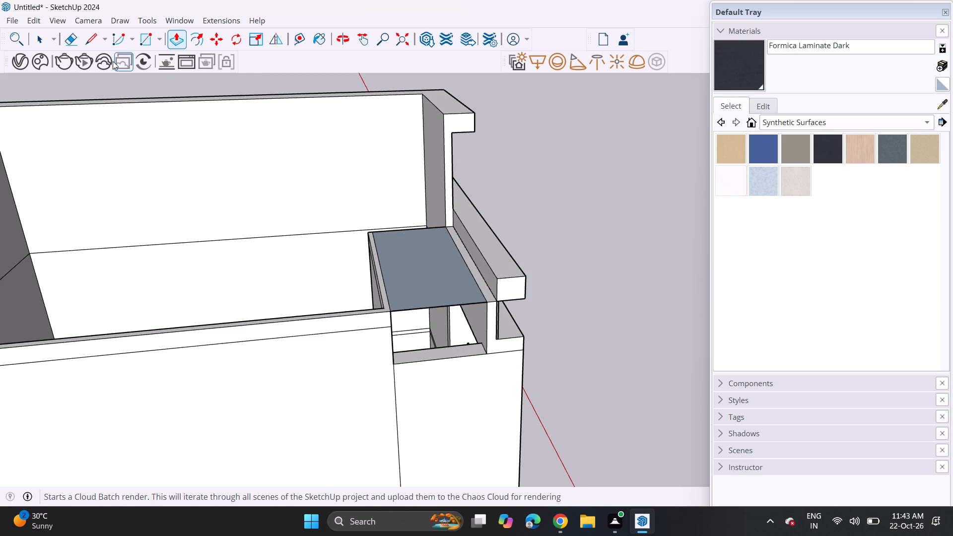
{"action": "left_click", "coordinate": [86, 44]}
{"action": "left_click", "coordinate": [453, 134]}
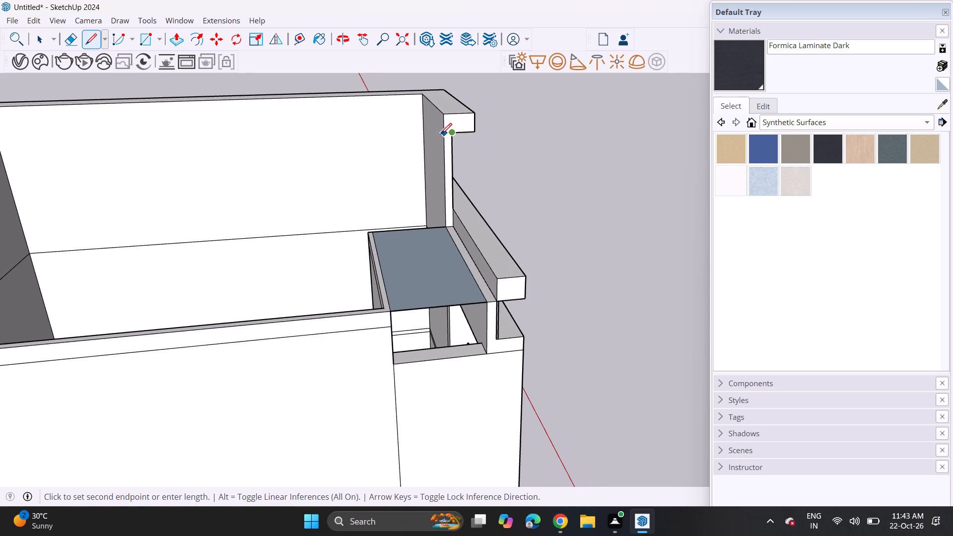
{"action": "left_click", "coordinate": [443, 134]}
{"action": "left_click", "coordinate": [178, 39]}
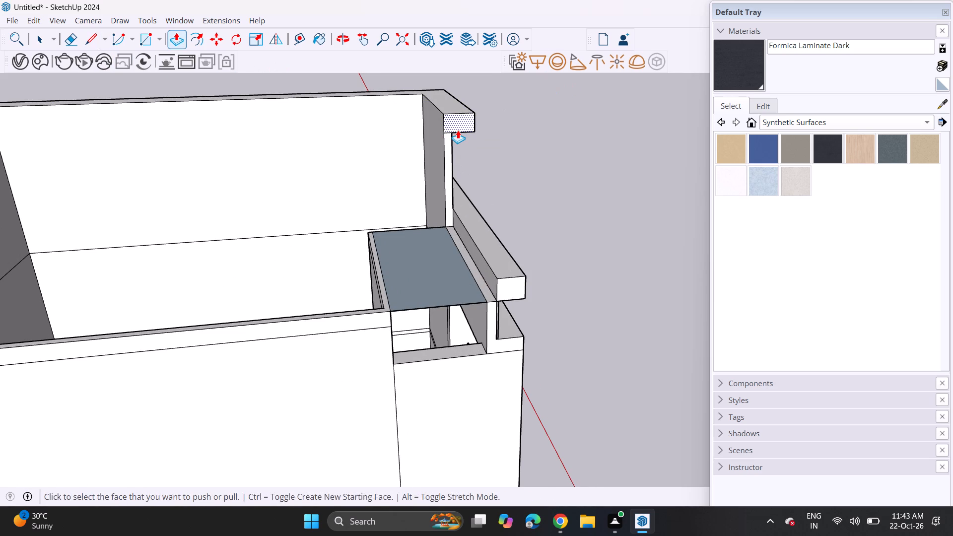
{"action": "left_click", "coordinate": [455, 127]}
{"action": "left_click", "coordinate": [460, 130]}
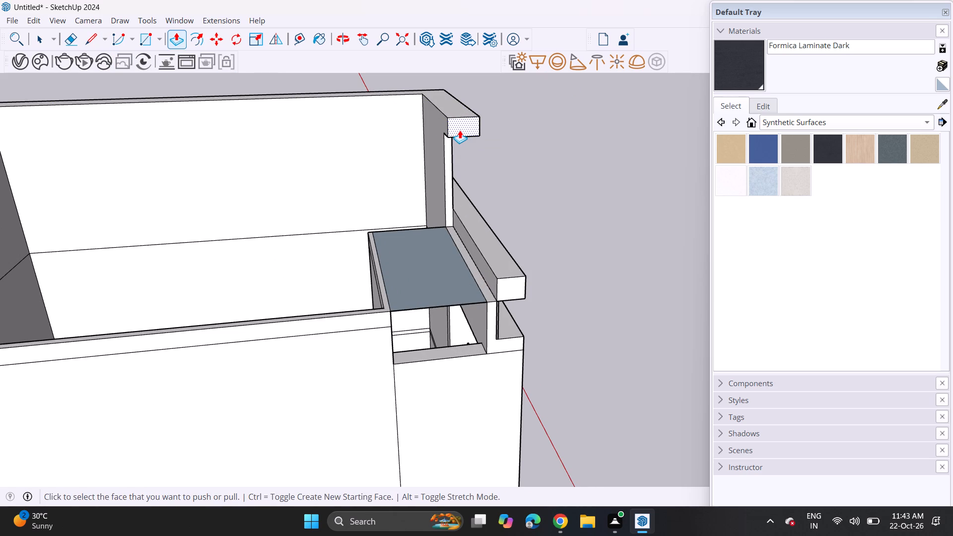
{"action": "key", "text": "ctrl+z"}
Pull the end of the tower's top fascia outward past the side wall and extend its rear face to the tower's back end.
{"action": "left_click", "coordinate": [454, 120]}
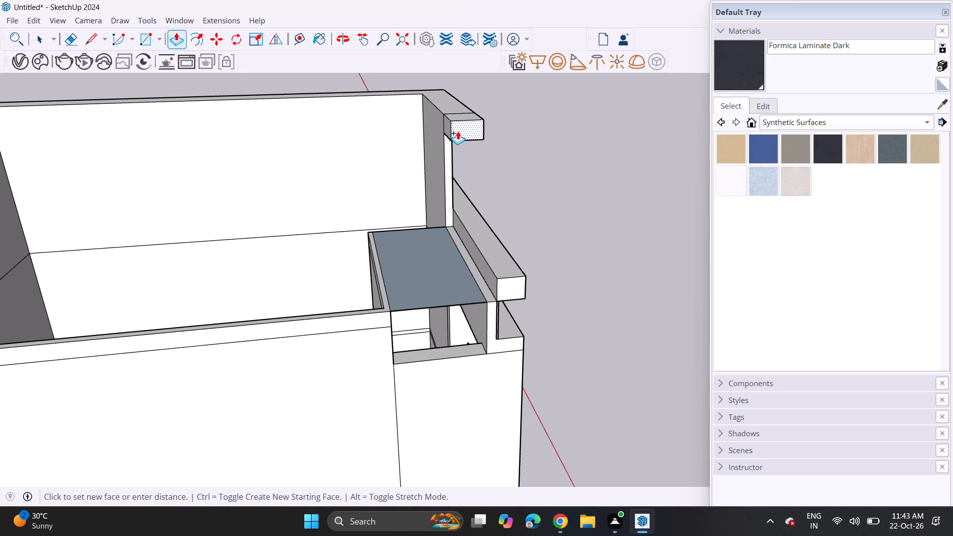
{"action": "left_click", "coordinate": [458, 131]}
{"action": "middle_click_drag", "start_coordinate": [458, 131], "coordinate": [504, 123]}
{"action": "left_click", "coordinate": [455, 129]}
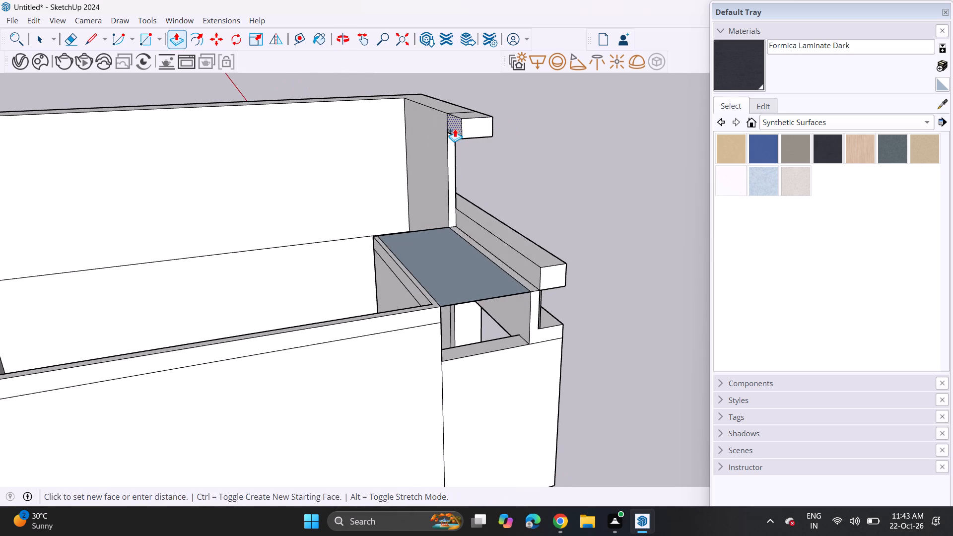
{"action": "scroll", "coordinate": [407, 140], "scroll_direction": "down", "scroll_amount": 9}
{"action": "left_click", "coordinate": [184, 171]}
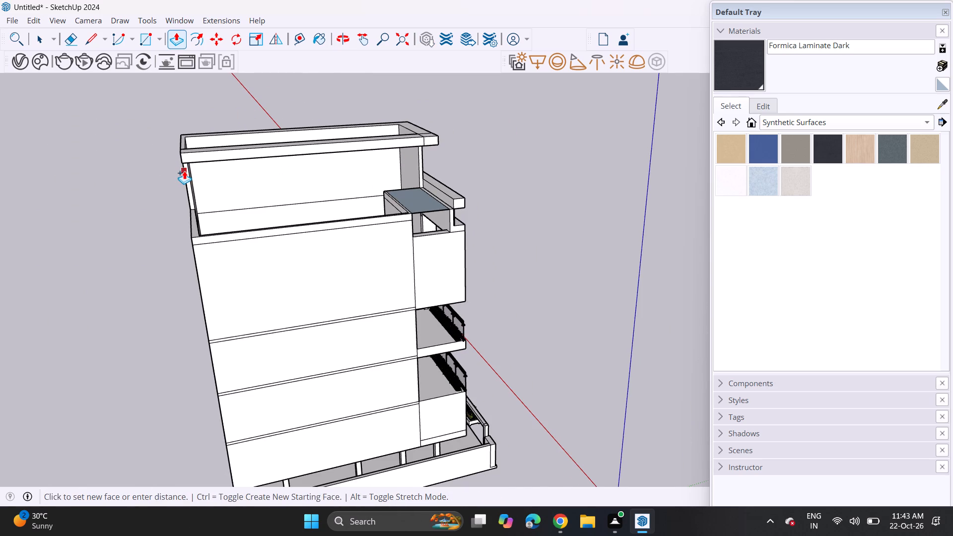
Push/Pull the new fascia band across the open tower top to the opposite wall, closing it with a roof slab.
{"action": "middle_click_drag", "start_coordinate": [372, 152], "coordinate": [48, 159]}
{"action": "middle_click_drag", "start_coordinate": [465, 117], "coordinate": [204, 116]}
{"action": "middle_click_drag", "start_coordinate": [512, 106], "coordinate": [324, 170]}
{"action": "scroll", "coordinate": [593, 118], "scroll_direction": "up", "scroll_amount": 5}
{"action": "left_click", "coordinate": [453, 133]}
{"action": "left_click", "coordinate": [479, 182]}
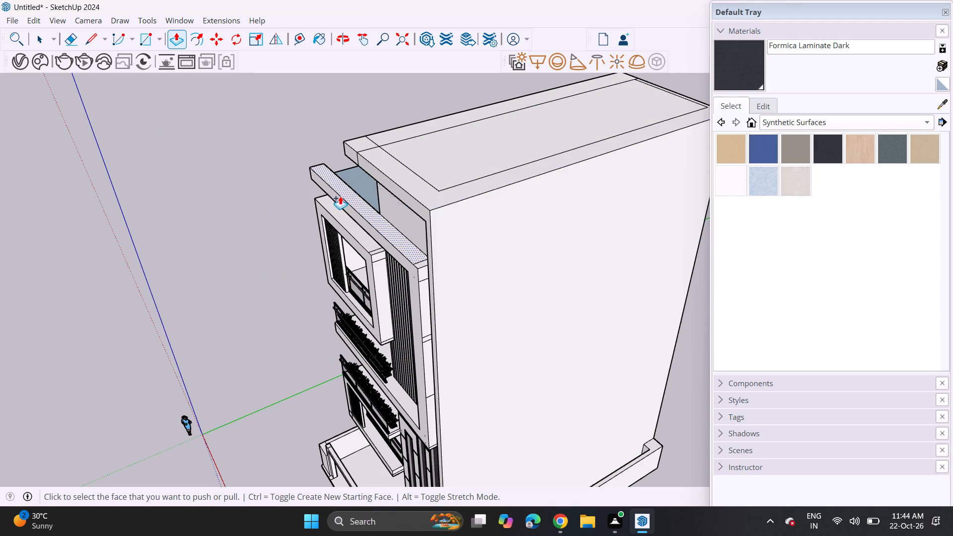
Erase the leftover edges on the top and front fascia of the tower's roof slab.
{"action": "middle_click_drag", "start_coordinate": [340, 196], "coordinate": [439, 193]}
{"action": "left_click", "coordinate": [76, 39]}
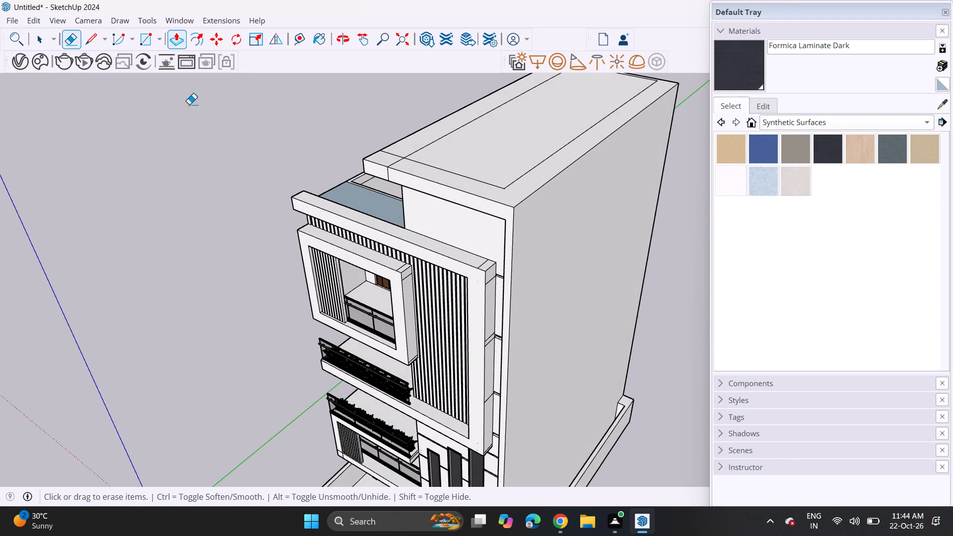
{"action": "scroll", "coordinate": [427, 166], "scroll_direction": "up", "scroll_amount": 3}
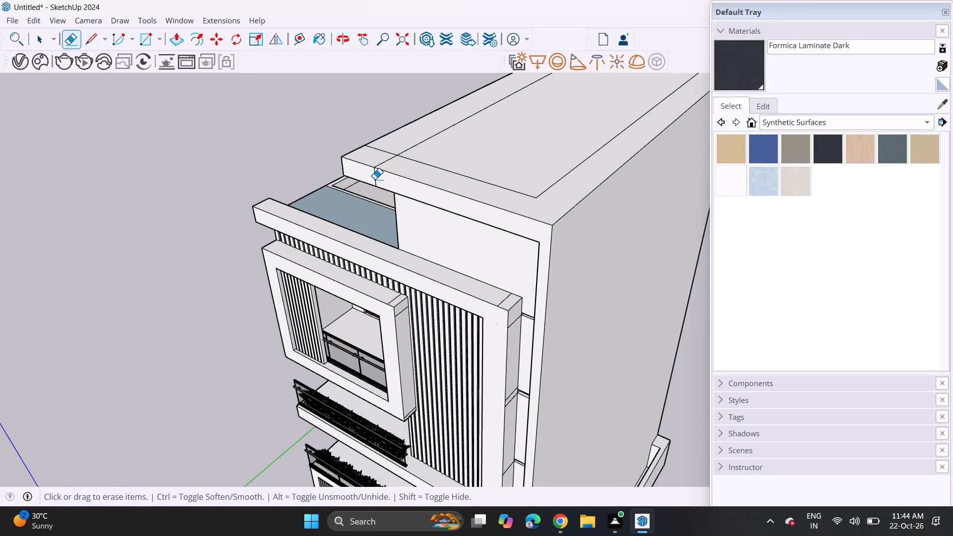
{"action": "left_click", "coordinate": [375, 179]}
{"action": "left_click", "coordinate": [374, 163]}
{"action": "left_click", "coordinate": [385, 160]}
{"action": "left_click", "coordinate": [388, 151]}
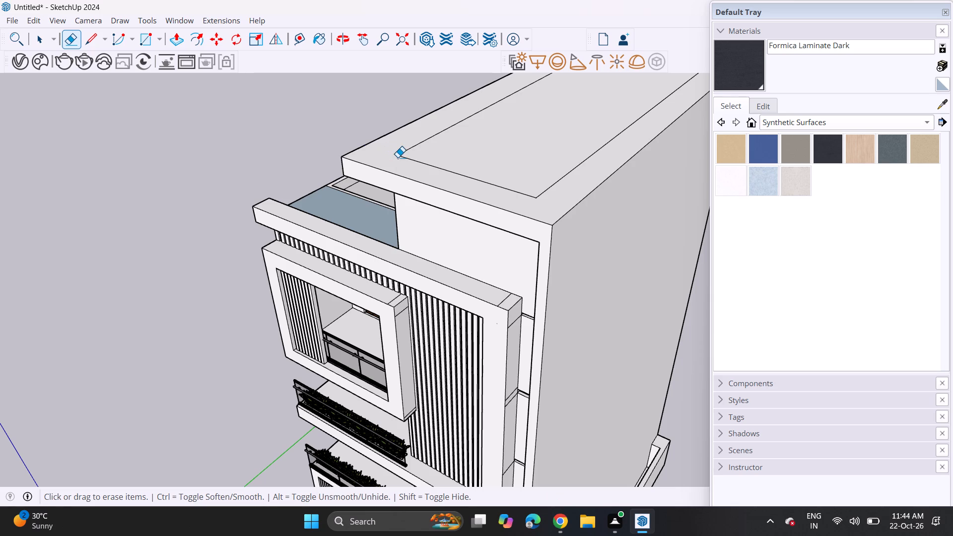
{"action": "left_click", "coordinate": [398, 157]}
{"action": "left_click_drag", "start_coordinate": [410, 147], "coordinate": [413, 155]}
{"action": "left_click_drag", "start_coordinate": [543, 191], "coordinate": [550, 201]}
Erase the leftover edges on the underside of the tower's roof overhang at its front corner.
{"action": "middle_click_drag", "start_coordinate": [449, 237], "coordinate": [545, 114]}
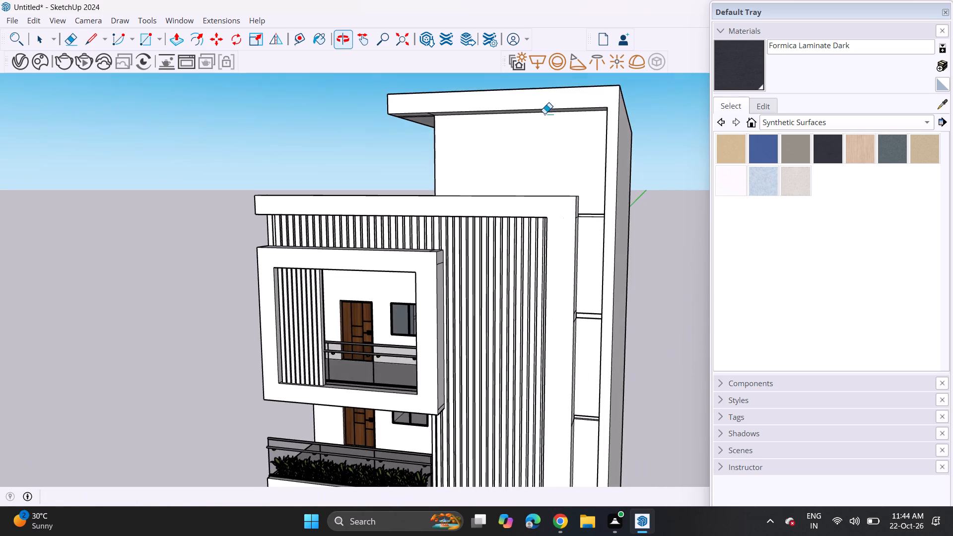
{"action": "scroll", "coordinate": [511, 181], "scroll_direction": "down", "scroll_amount": 4}
{"action": "middle_click_drag", "start_coordinate": [435, 237], "coordinate": [573, 154]}
{"action": "scroll", "coordinate": [491, 198], "scroll_direction": "up", "scroll_amount": 1}
{"action": "scroll", "coordinate": [461, 133], "scroll_direction": "up", "scroll_amount": 9}
{"action": "left_click_drag", "start_coordinate": [462, 113], "coordinate": [460, 121]}
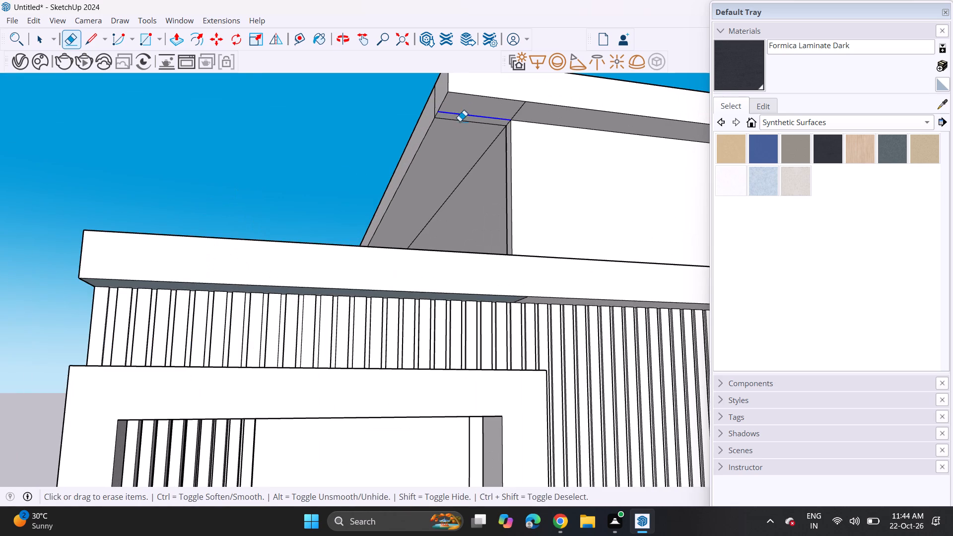
{"action": "left_click_drag", "start_coordinate": [460, 121], "coordinate": [448, 146]}
{"action": "left_click", "coordinate": [434, 103]}
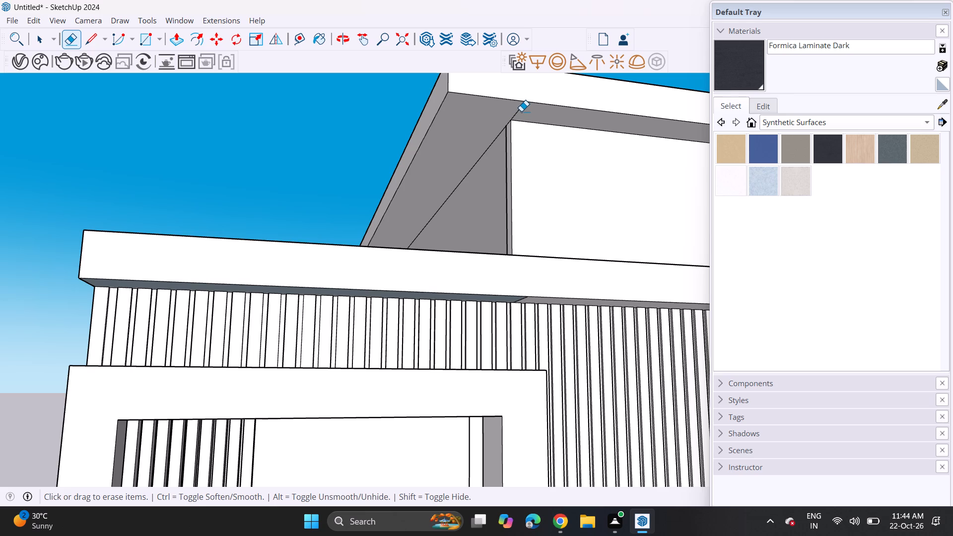
{"action": "scroll", "coordinate": [530, 108], "scroll_direction": "up", "scroll_amount": 2}
{"action": "left_click", "coordinate": [525, 104]}
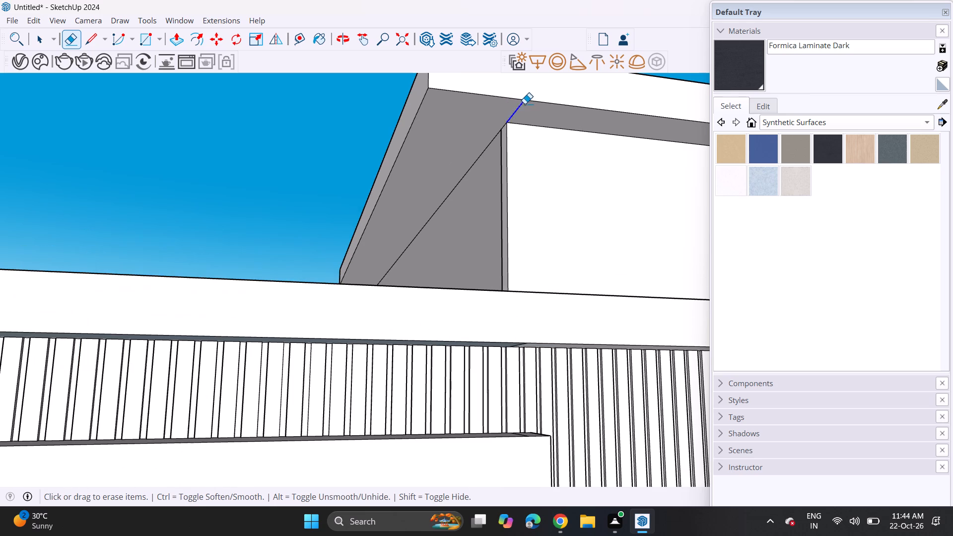
Examine the tower's roof overhang and the complete front facade from several angles.
{"action": "scroll", "coordinate": [509, 139], "scroll_direction": "down", "scroll_amount": 8}
{"action": "middle_click_drag", "start_coordinate": [515, 193], "coordinate": [479, 212]}
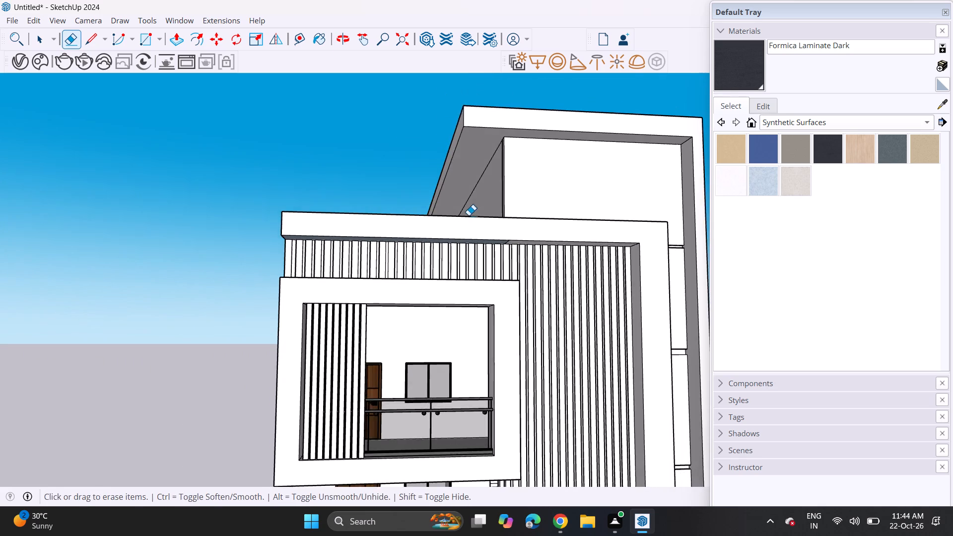
{"action": "scroll", "coordinate": [469, 215], "scroll_direction": "down", "scroll_amount": 4}
{"action": "middle_click_drag", "start_coordinate": [591, 266], "coordinate": [542, 344]}
{"action": "scroll", "coordinate": [542, 344], "scroll_direction": "down", "scroll_amount": 2}
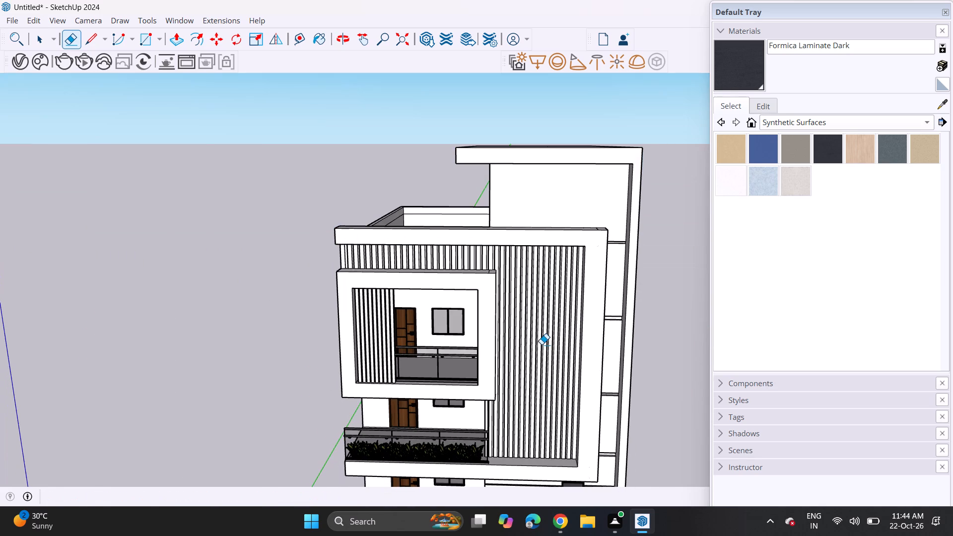
{"action": "scroll", "coordinate": [542, 344], "scroll_direction": "down", "scroll_amount": 2}
{"action": "middle_click_drag", "start_coordinate": [545, 379], "coordinate": [562, 335]}
{"action": "middle_click_drag", "start_coordinate": [551, 353], "coordinate": [493, 223]}
{"action": "scroll", "coordinate": [493, 219], "scroll_direction": "down", "scroll_amount": 1}
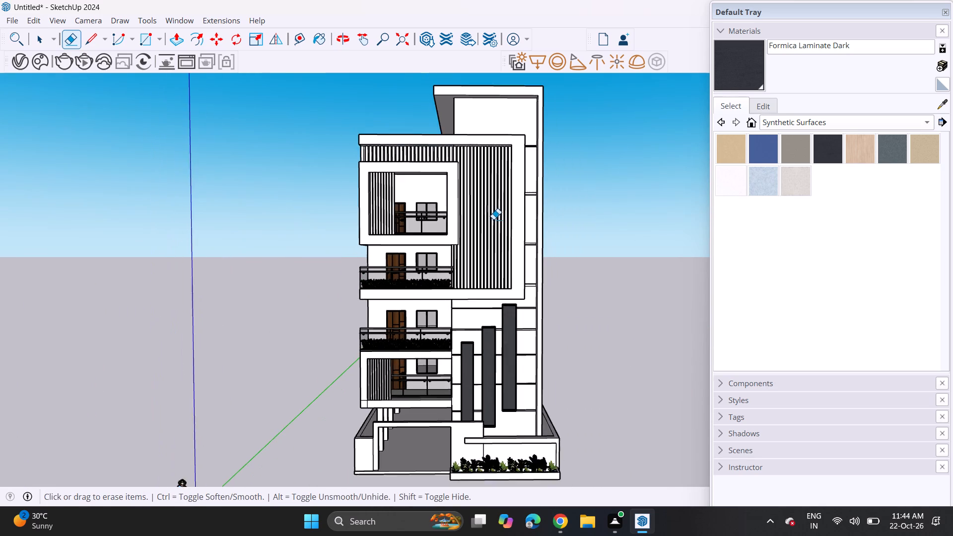
{"action": "scroll", "coordinate": [493, 219], "scroll_direction": "down", "scroll_amount": 1}
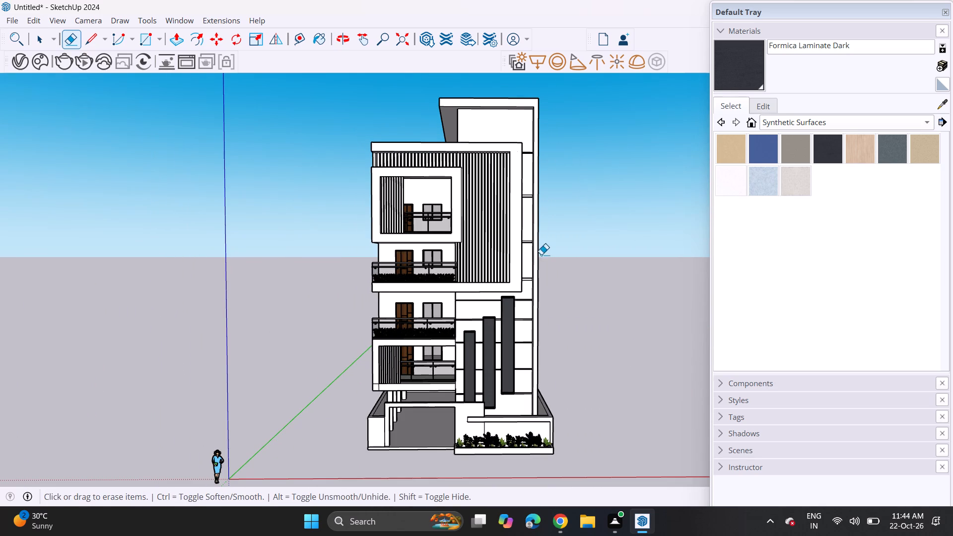
Raise the bottom face of a horizontal groove in the tower's wall strip beside the louvred frame, narrowing the groove.
{"action": "scroll", "coordinate": [537, 263], "scroll_direction": "up", "scroll_amount": 4}
{"action": "left_click", "coordinate": [179, 42]}
{"action": "middle_click_drag", "start_coordinate": [591, 253], "coordinate": [570, 283]}
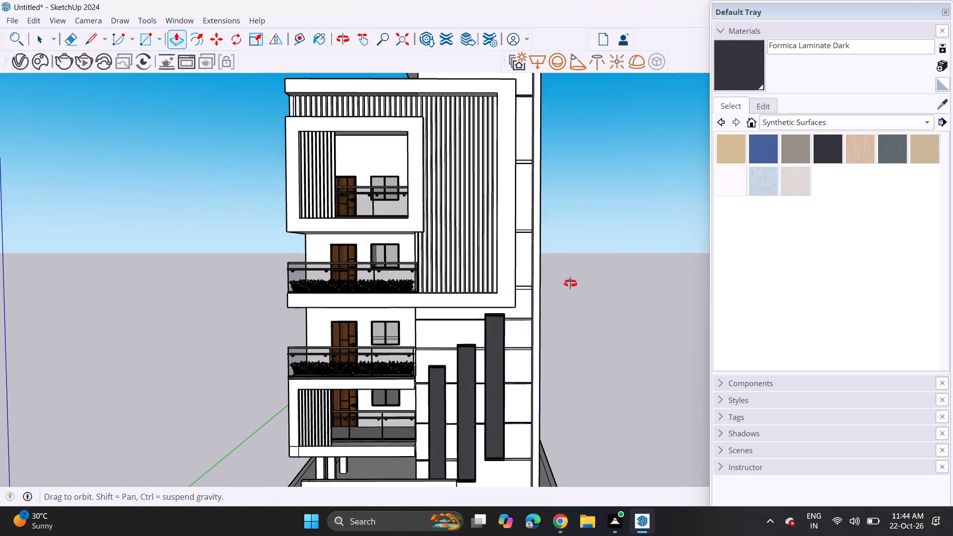
{"action": "middle_click_drag", "start_coordinate": [570, 283], "coordinate": [570, 286]}
{"action": "scroll", "coordinate": [541, 293], "scroll_direction": "up", "scroll_amount": 17}
{"action": "scroll", "coordinate": [500, 303], "scroll_direction": "up", "scroll_amount": 4}
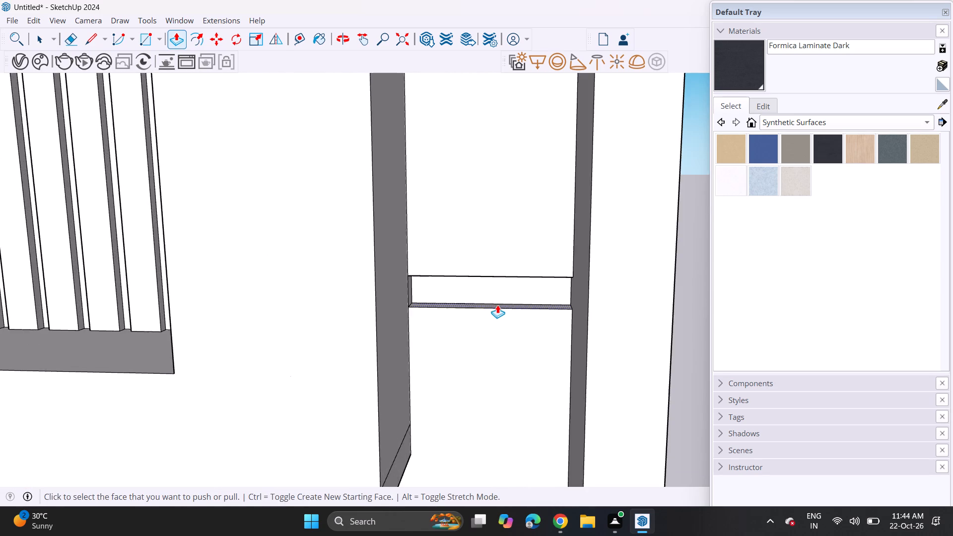
{"action": "scroll", "coordinate": [497, 305], "scroll_direction": "up", "scroll_amount": 4}
{"action": "left_click", "coordinate": [497, 305]}
{"action": "left_click", "coordinate": [492, 282]}
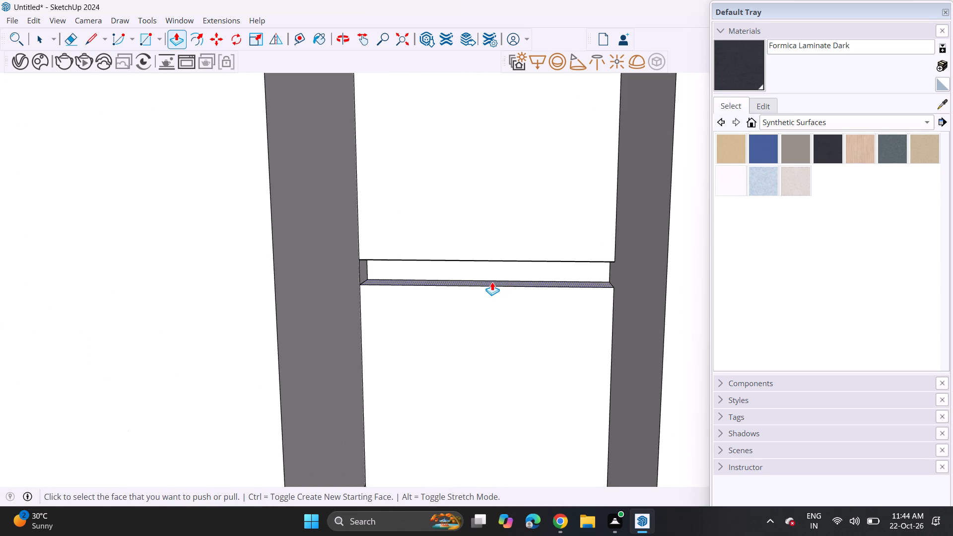
Raise the bottom face of the next groove up the tower's wall strip slightly, narrowing it without closing it.
{"action": "scroll", "coordinate": [479, 220], "scroll_direction": "down", "scroll_amount": 10}
{"action": "middle_click_drag", "start_coordinate": [491, 80], "coordinate": [489, 428], "text": "shift"}
{"action": "middle_click_drag", "start_coordinate": [479, 297], "coordinate": [479, 372], "text": "shift"}
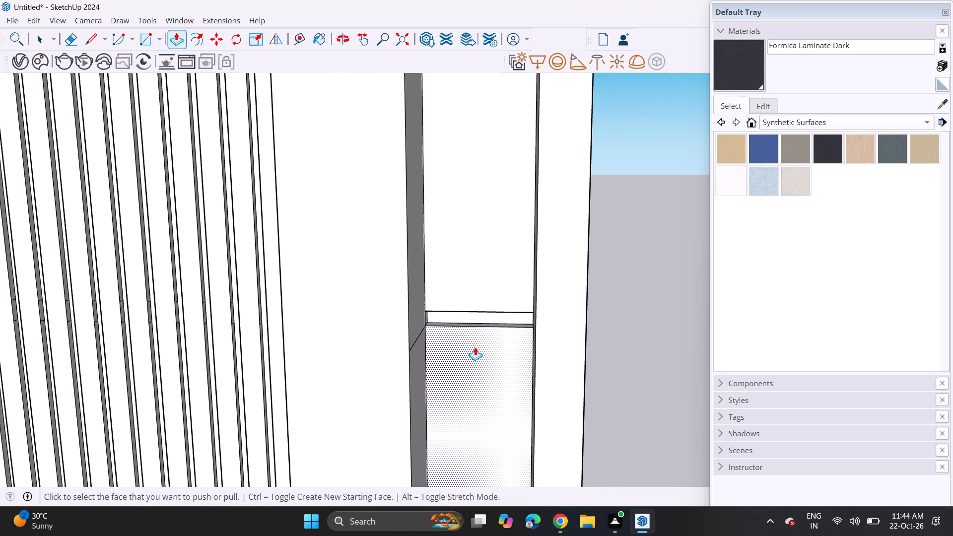
{"action": "middle_click_drag", "start_coordinate": [475, 331], "coordinate": [475, 358]}
{"action": "scroll", "coordinate": [472, 328], "scroll_direction": "up", "scroll_amount": 4}
{"action": "double_click", "coordinate": [472, 330]}
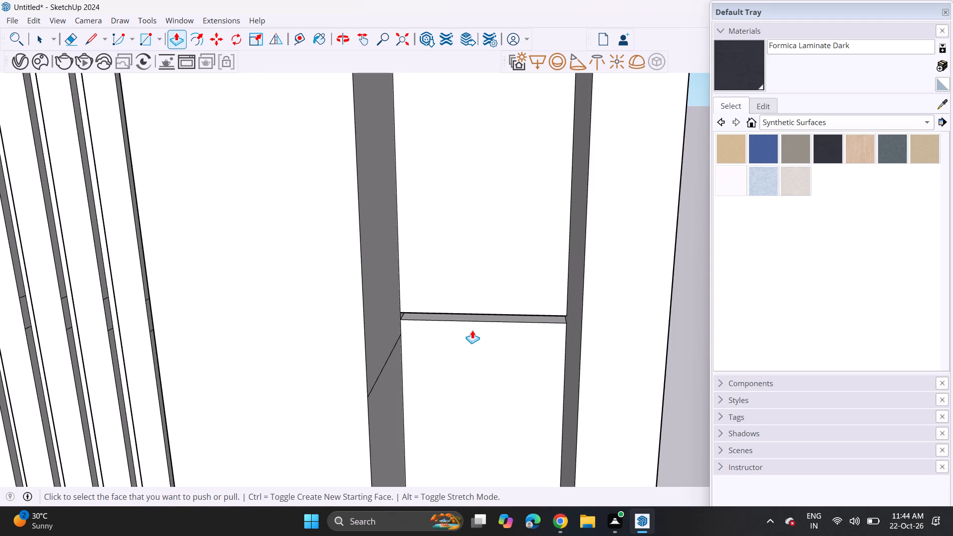
{"action": "key", "text": "ctrl+z"}
{"action": "left_click", "coordinate": [472, 333]}
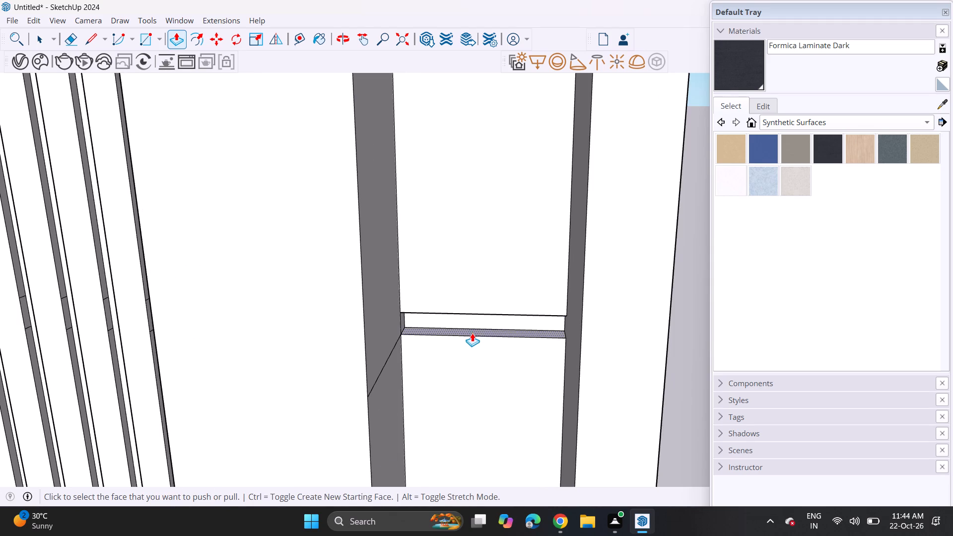
{"action": "left_click", "coordinate": [471, 326]}
Raise the bottom face of the next horizontal groove up the tower's wall strip slightly, narrowing it without closing it.
{"action": "scroll", "coordinate": [466, 311], "scroll_direction": "down", "scroll_amount": 8}
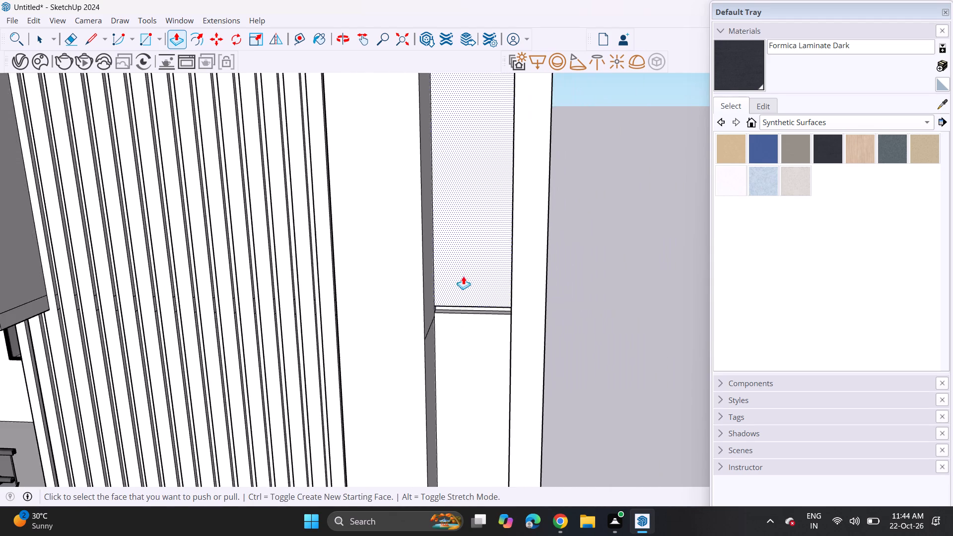
{"action": "scroll", "coordinate": [462, 261], "scroll_direction": "down", "scroll_amount": 6}
{"action": "middle_click_drag", "start_coordinate": [462, 204], "coordinate": [464, 430], "text": "shift"}
{"action": "scroll", "coordinate": [460, 341], "scroll_direction": "up", "scroll_amount": 9}
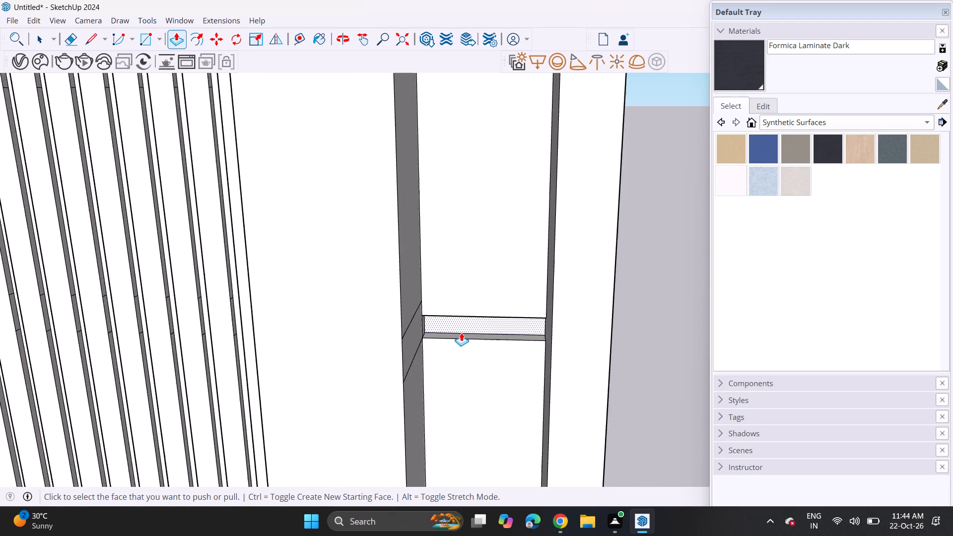
{"action": "scroll", "coordinate": [461, 333], "scroll_direction": "up", "scroll_amount": 3}
{"action": "left_click", "coordinate": [461, 337]}
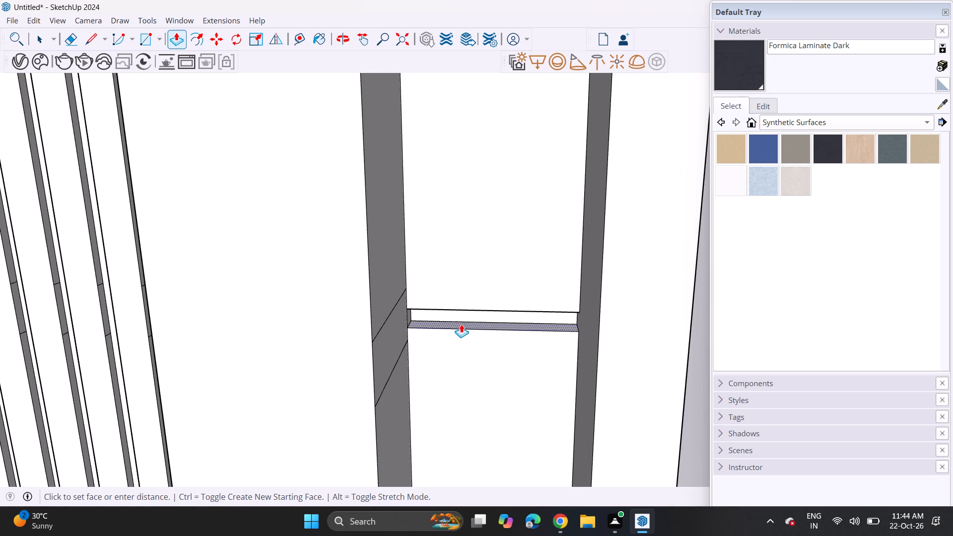
{"action": "left_click", "coordinate": [461, 323]}
Examine the uppermost groove of the tower's wall strip and the complete front facade from several angles.
{"action": "scroll", "coordinate": [455, 307], "scroll_direction": "down", "scroll_amount": 14}
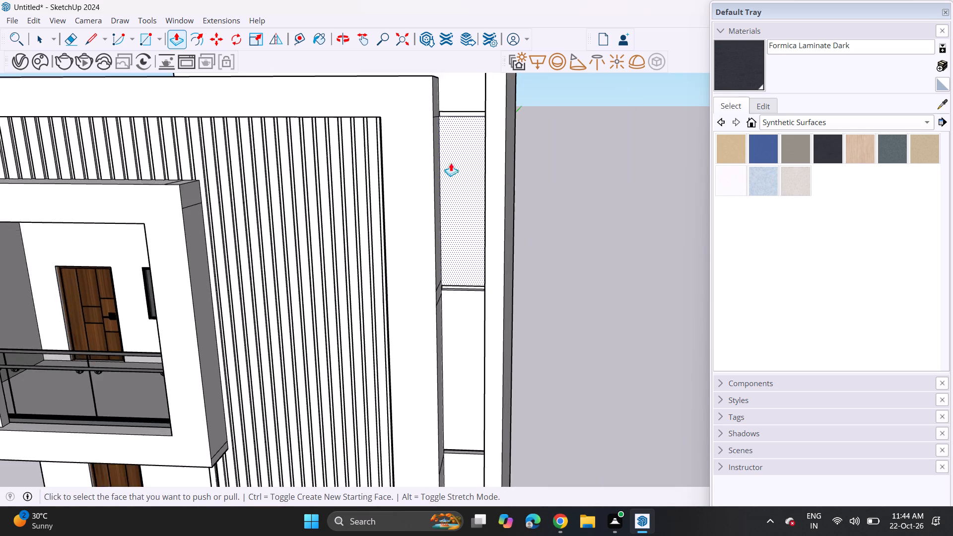
{"action": "middle_click_drag", "start_coordinate": [450, 151], "coordinate": [476, 327]}
{"action": "middle_click_drag", "start_coordinate": [478, 282], "coordinate": [477, 307]}
{"action": "scroll", "coordinate": [486, 257], "scroll_direction": "up", "scroll_amount": 3}
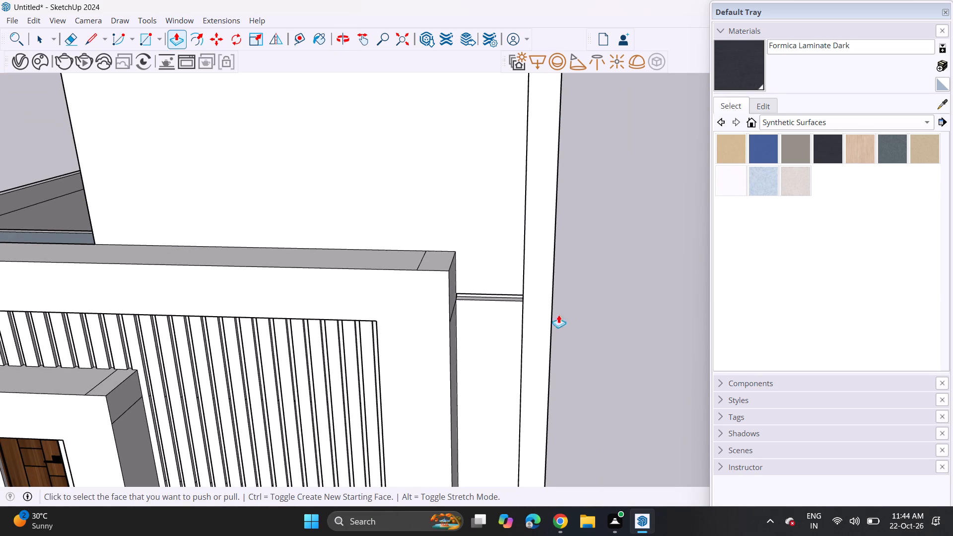
{"action": "key", "text": "space"}
{"action": "left_click", "coordinate": [607, 322]}
{"action": "middle_click_drag", "start_coordinate": [568, 431], "coordinate": [586, 311]}
{"action": "scroll", "coordinate": [560, 329], "scroll_direction": "down", "scroll_amount": 7}
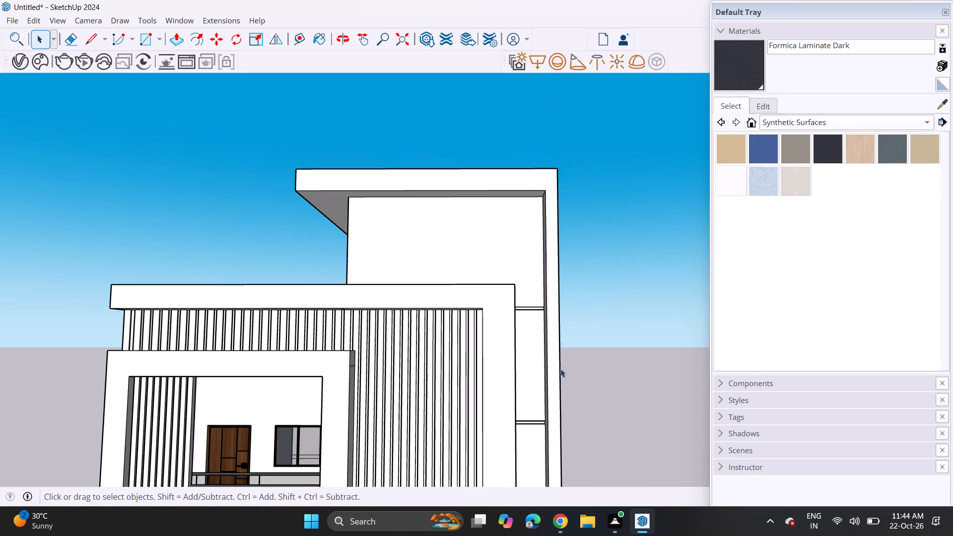
{"action": "scroll", "coordinate": [560, 369], "scroll_direction": "down", "scroll_amount": 10}
{"action": "middle_click_drag", "start_coordinate": [526, 415], "coordinate": [480, 201]}
{"action": "scroll", "coordinate": [476, 196], "scroll_direction": "down", "scroll_amount": 4}
{"action": "middle_click_drag", "start_coordinate": [487, 309], "coordinate": [508, 313]}
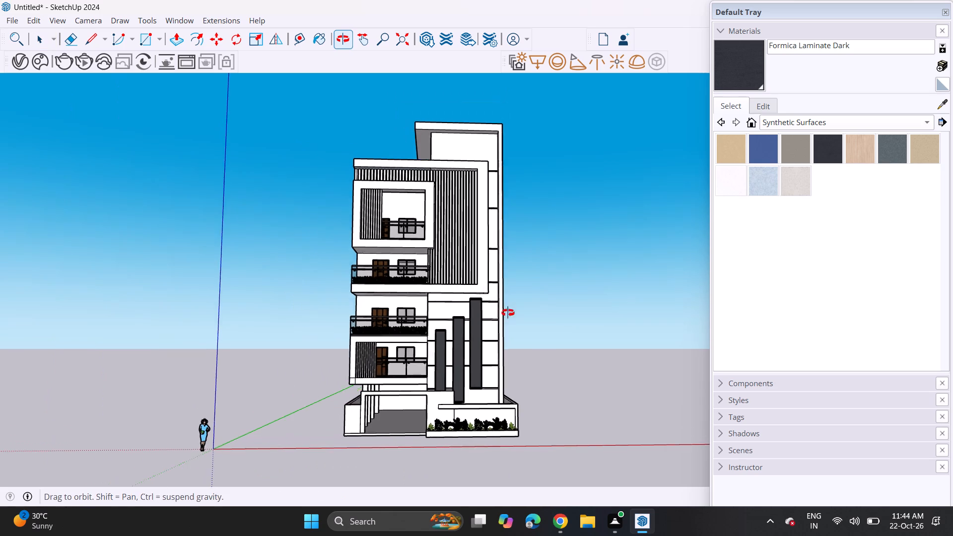
{"action": "middle_click_drag", "start_coordinate": [508, 313], "coordinate": [516, 318]}
{"action": "middle_click", "coordinate": [516, 318]}
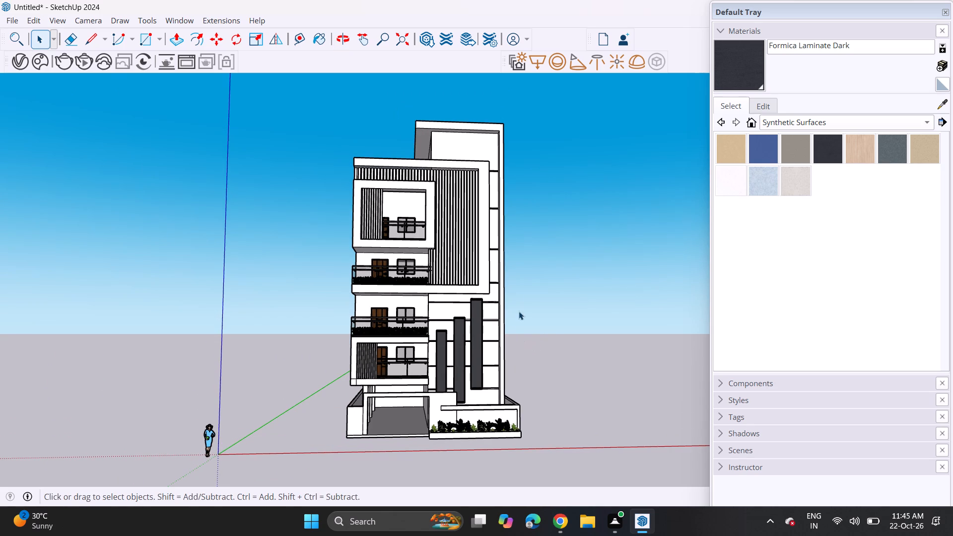
{"action": "middle_click_drag", "start_coordinate": [369, 194], "coordinate": [370, 152]}
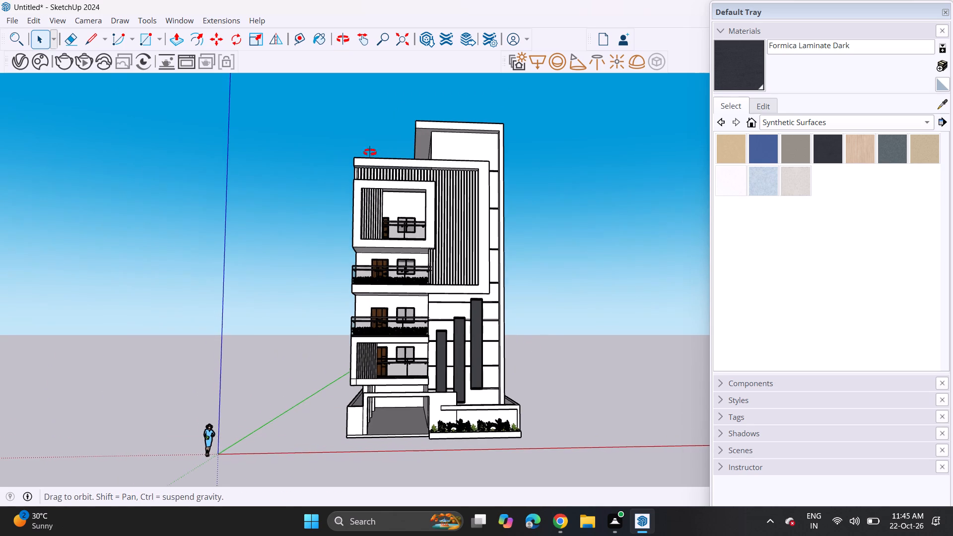
{"action": "middle_click_drag", "start_coordinate": [370, 152], "coordinate": [360, 200]}
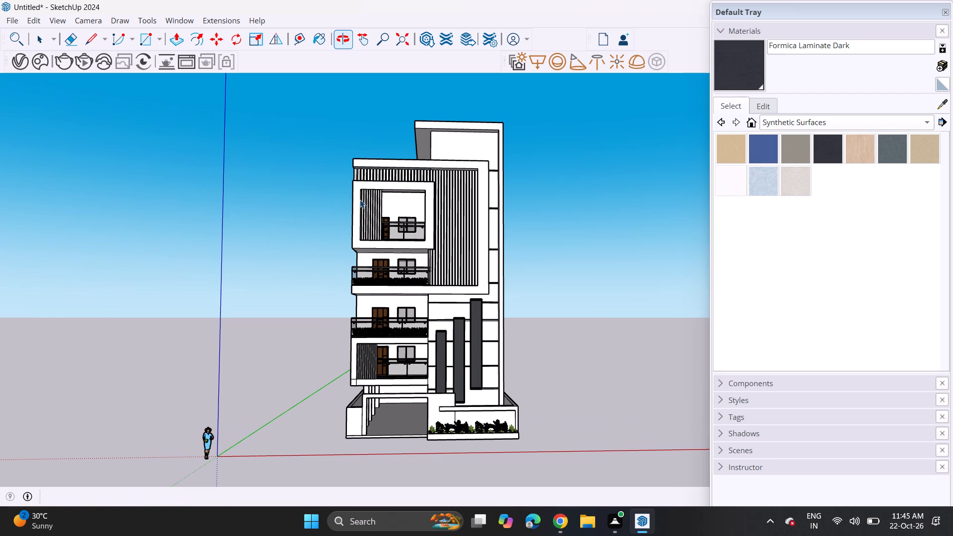
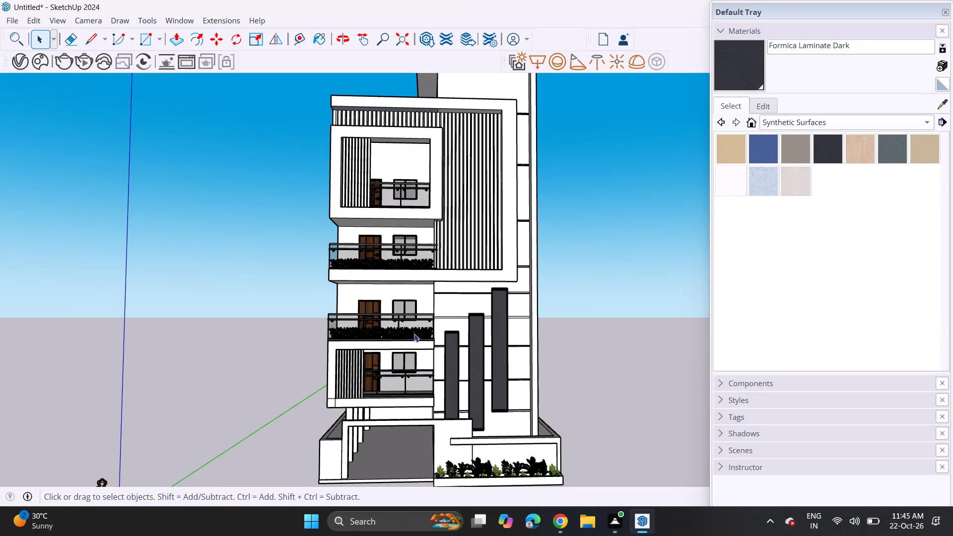
Import the Portones+modernos model from the Downloads folder and place it on the ground beside the building.
{"action": "scroll", "coordinate": [414, 350], "scroll_direction": "down", "scroll_amount": 4}
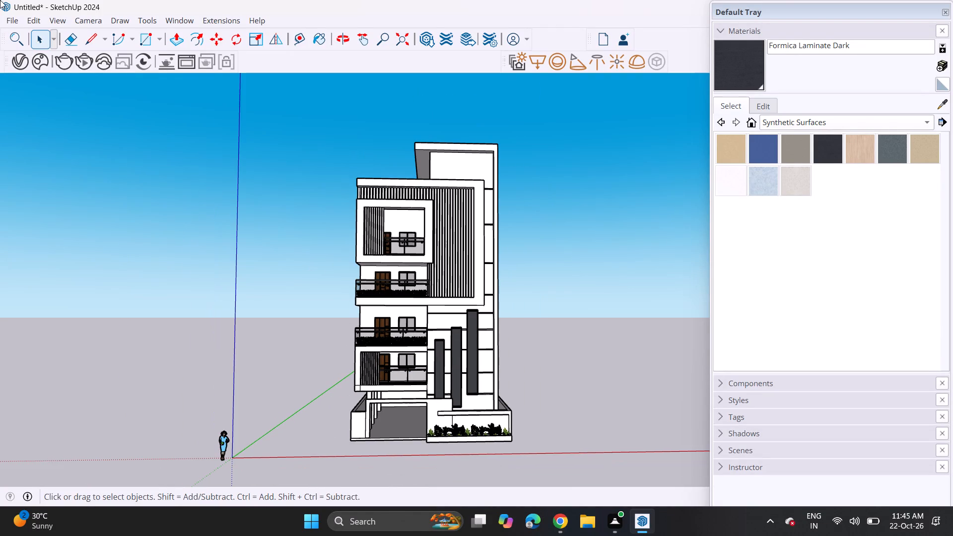
{"action": "left_click", "coordinate": [10, 20]}
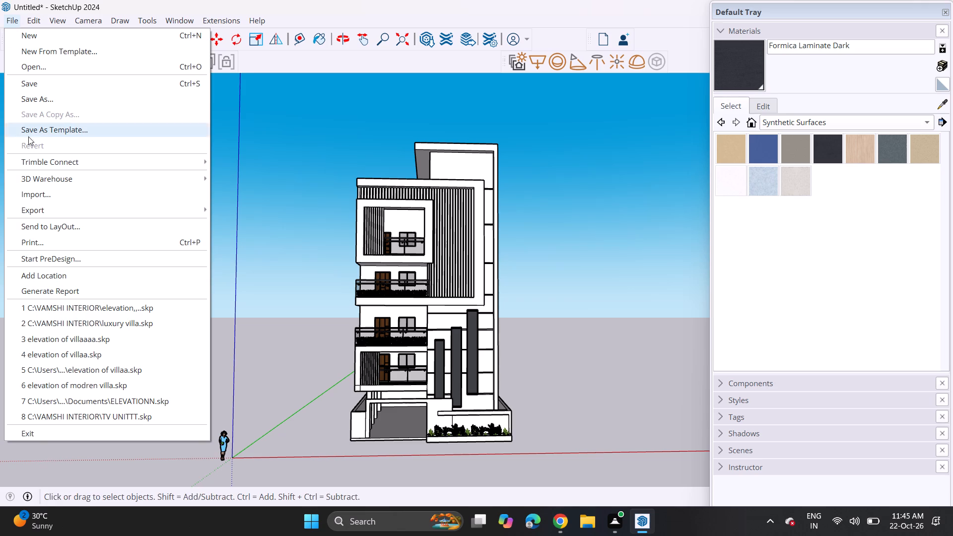
{"action": "left_click", "coordinate": [53, 198]}
{"action": "scroll", "coordinate": [211, 141], "scroll_direction": "down", "scroll_amount": 4}
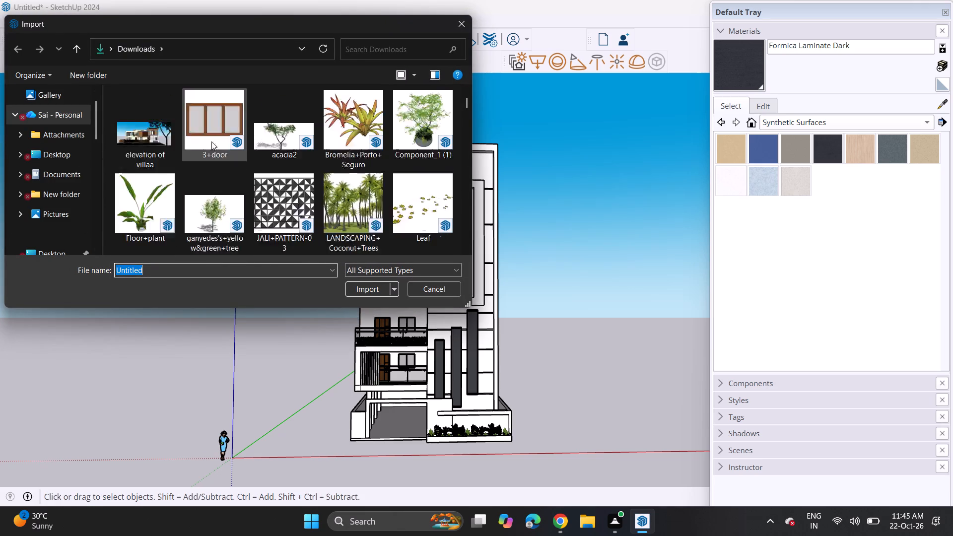
{"action": "scroll", "coordinate": [212, 144], "scroll_direction": "down", "scroll_amount": 13}
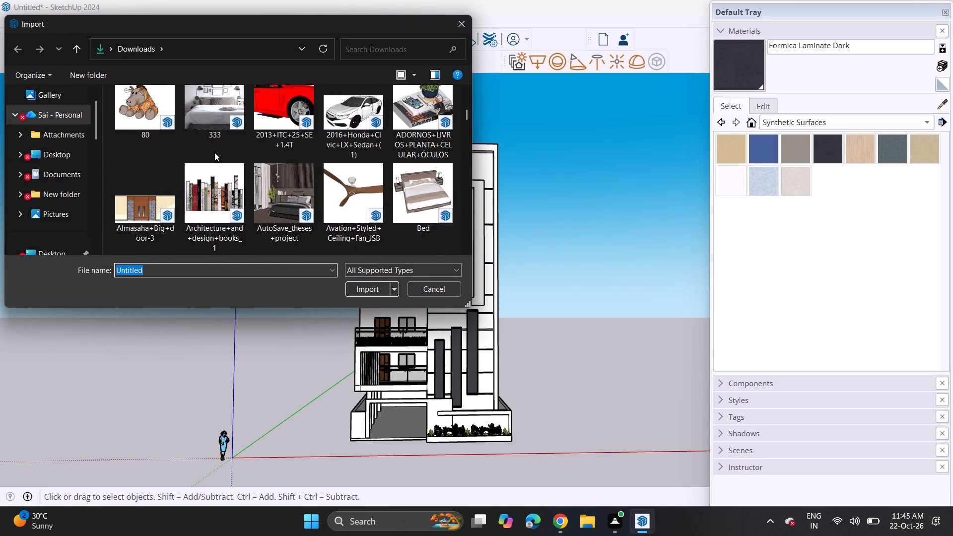
{"action": "scroll", "coordinate": [214, 152], "scroll_direction": "down", "scroll_amount": 5}
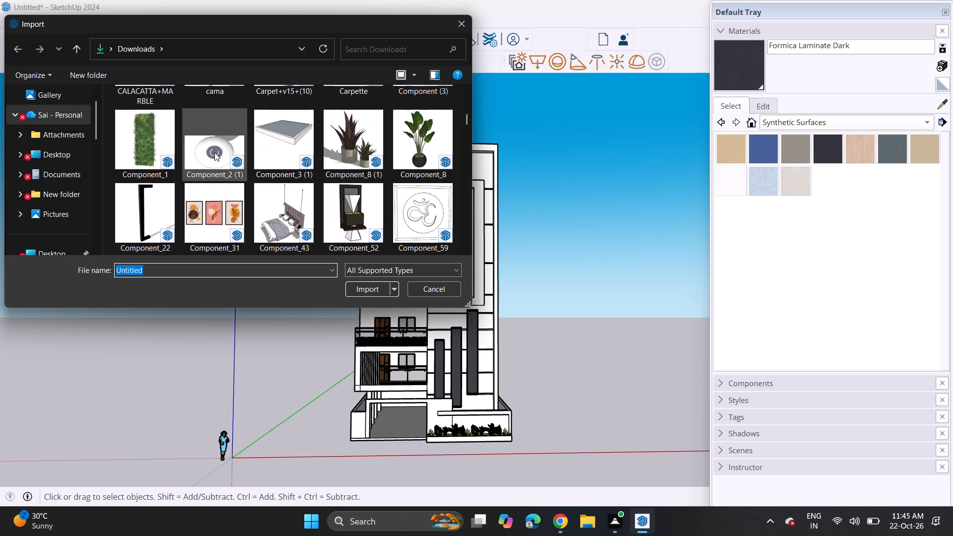
{"action": "scroll", "coordinate": [214, 152], "scroll_direction": "down", "scroll_amount": 5}
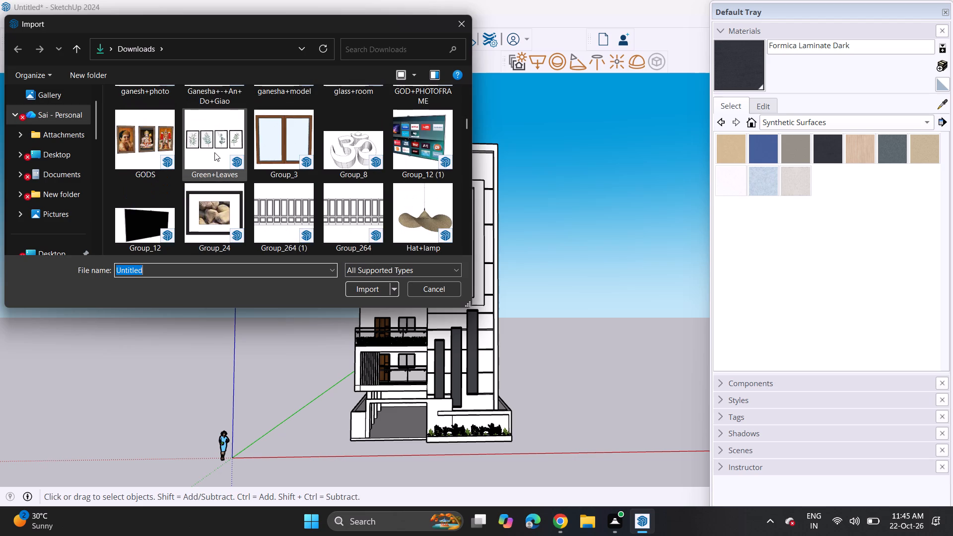
{"action": "scroll", "coordinate": [214, 152], "scroll_direction": "down", "scroll_amount": 4}
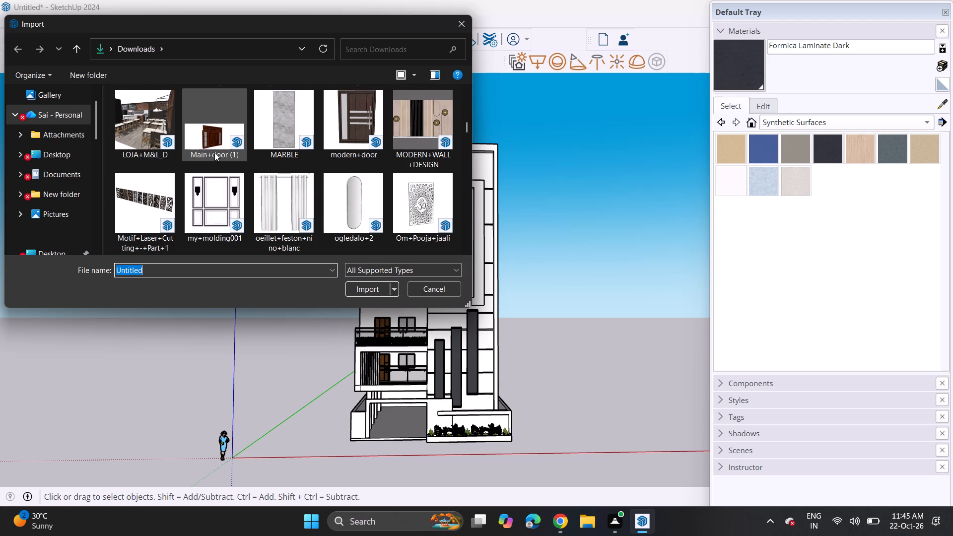
{"action": "scroll", "coordinate": [214, 152], "scroll_direction": "down", "scroll_amount": 5}
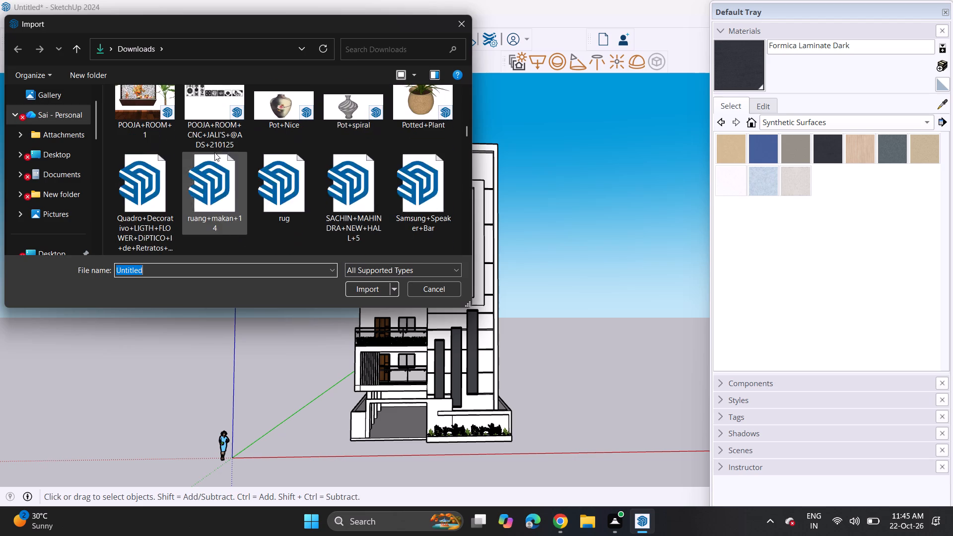
{"action": "scroll", "coordinate": [214, 152], "scroll_direction": "down", "scroll_amount": 4}
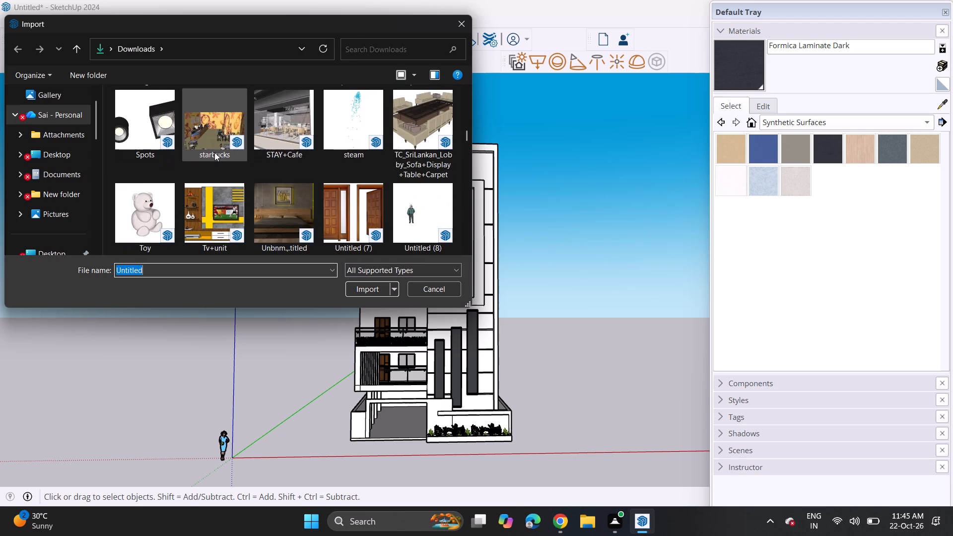
{"action": "scroll", "coordinate": [214, 152], "scroll_direction": "down", "scroll_amount": 5}
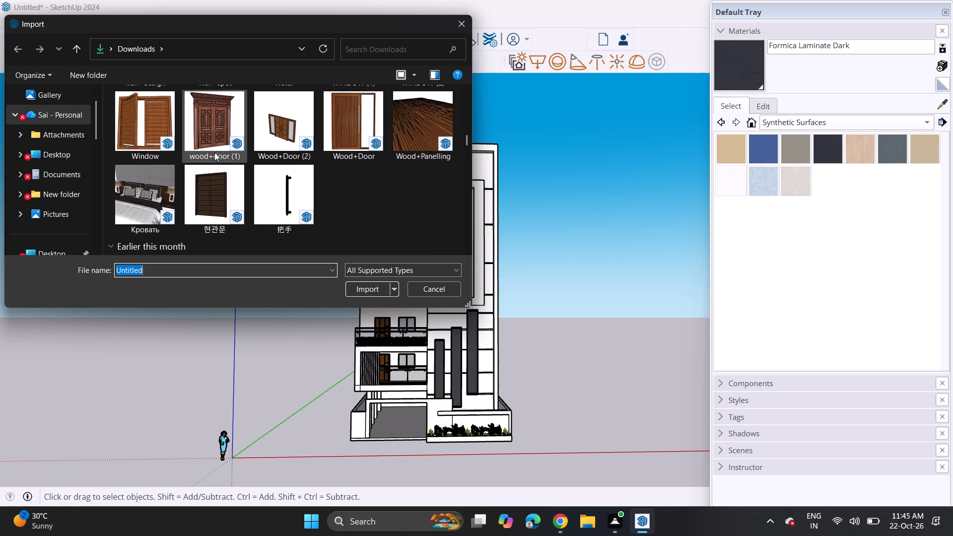
{"action": "scroll", "coordinate": [214, 152], "scroll_direction": "down", "scroll_amount": 7}
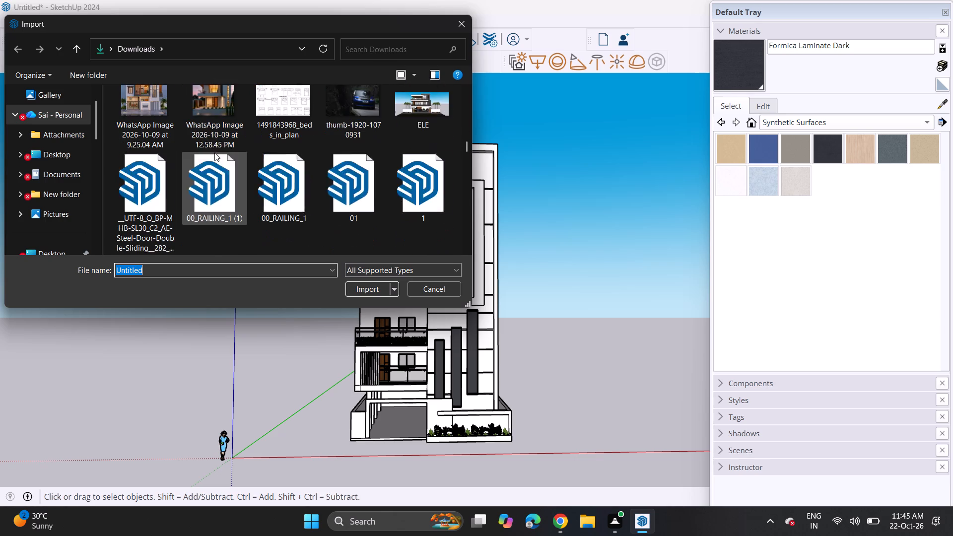
{"action": "scroll", "coordinate": [214, 152], "scroll_direction": "down", "scroll_amount": 5}
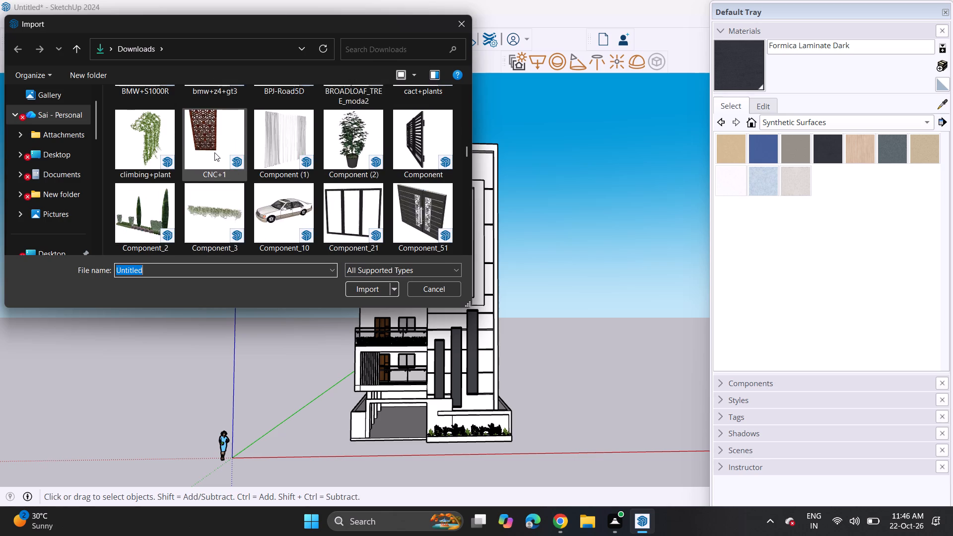
{"action": "scroll", "coordinate": [214, 152], "scroll_direction": "down", "scroll_amount": 1}
{"action": "scroll", "coordinate": [214, 152], "scroll_direction": "up", "scroll_amount": 1}
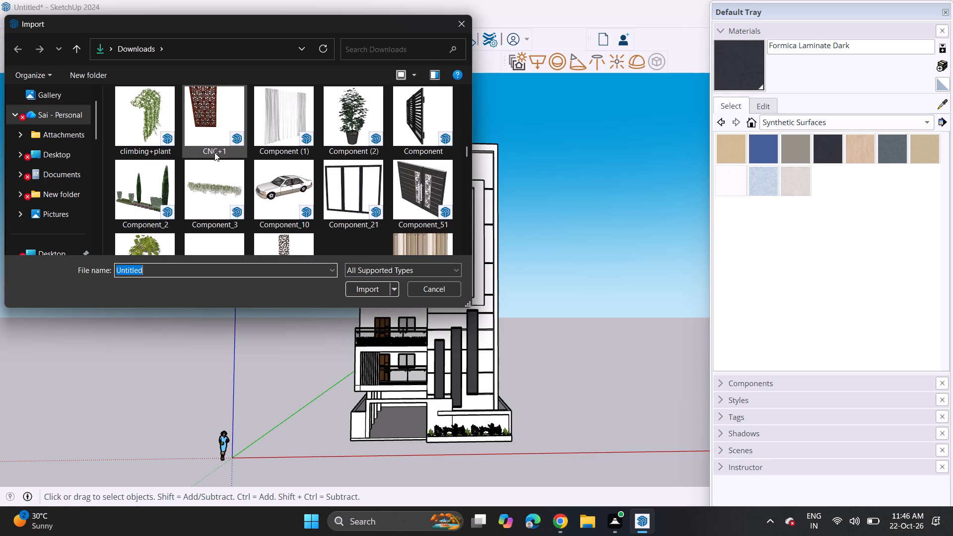
{"action": "scroll", "coordinate": [214, 152], "scroll_direction": "up", "scroll_amount": 2}
{"action": "scroll", "coordinate": [214, 152], "scroll_direction": "down", "scroll_amount": 4}
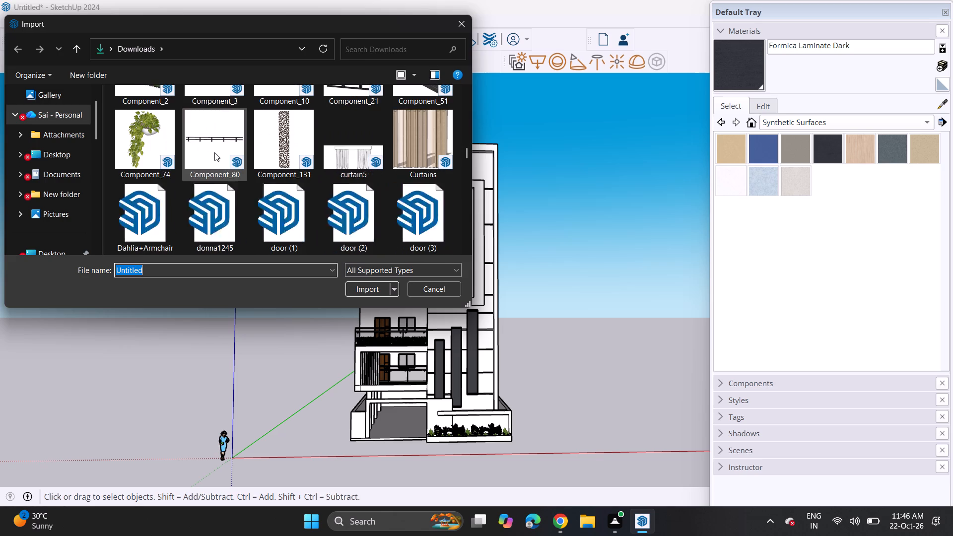
{"action": "scroll", "coordinate": [214, 152], "scroll_direction": "down", "scroll_amount": 3}
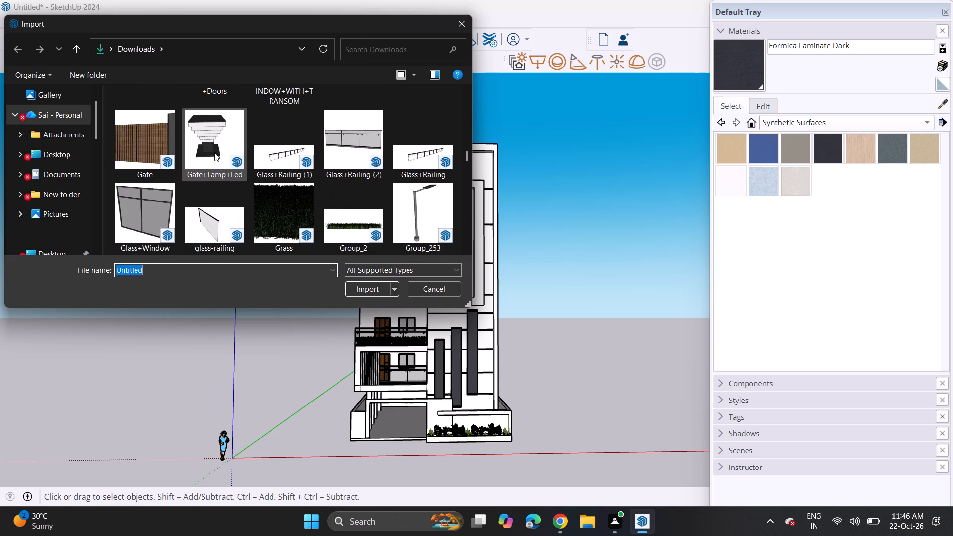
{"action": "scroll", "coordinate": [214, 152], "scroll_direction": "down", "scroll_amount": 3}
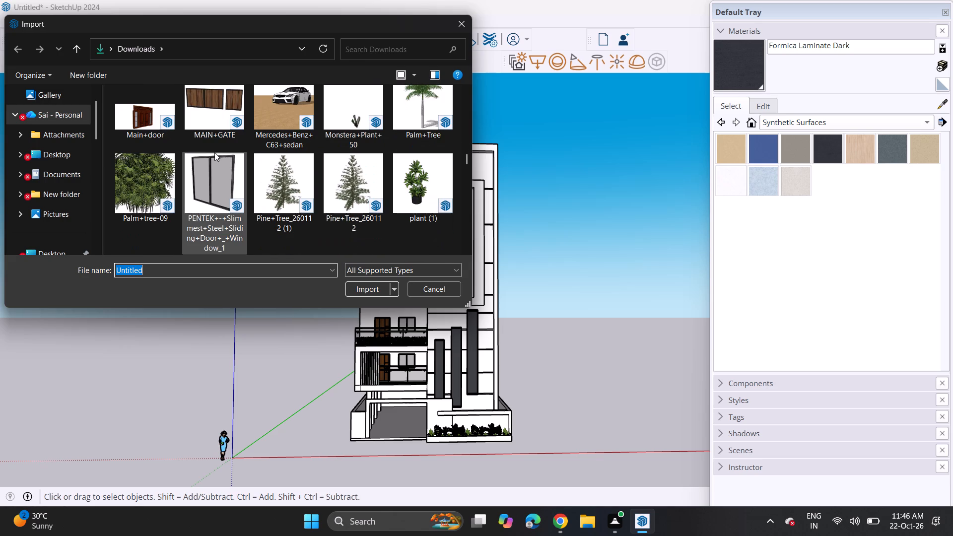
{"action": "scroll", "coordinate": [214, 152], "scroll_direction": "down", "scroll_amount": 4}
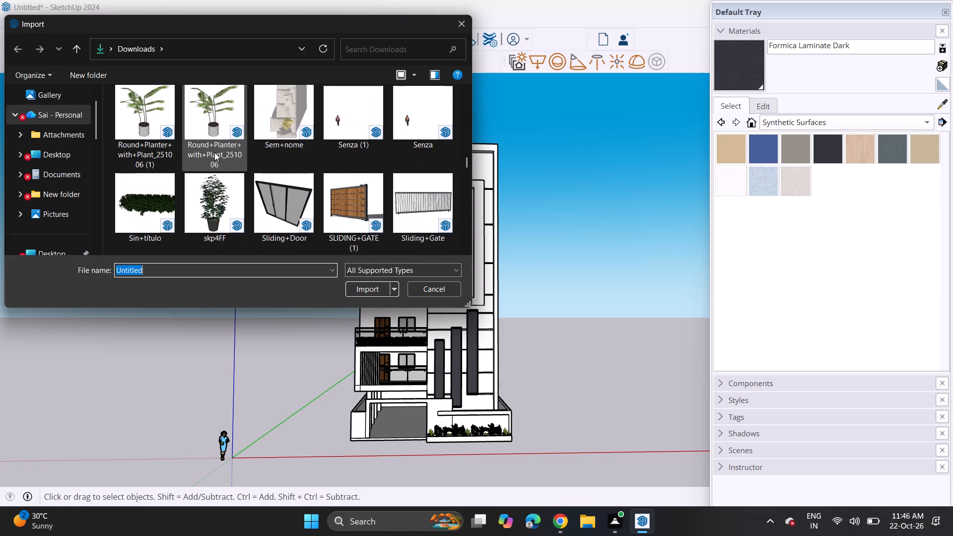
{"action": "scroll", "coordinate": [214, 152], "scroll_direction": "up", "scroll_amount": 3}
{"action": "left_click", "coordinate": [414, 139]}
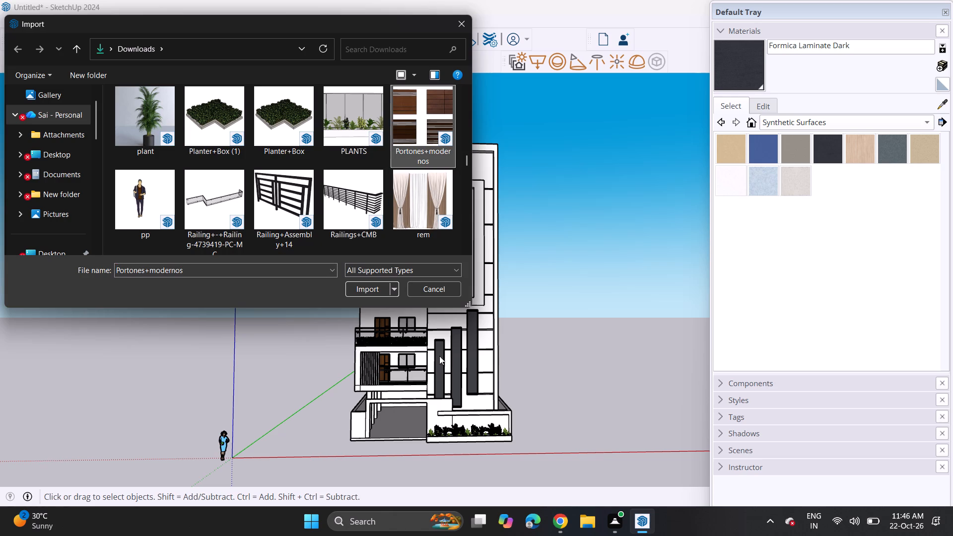
{"action": "left_click", "coordinate": [362, 286]}
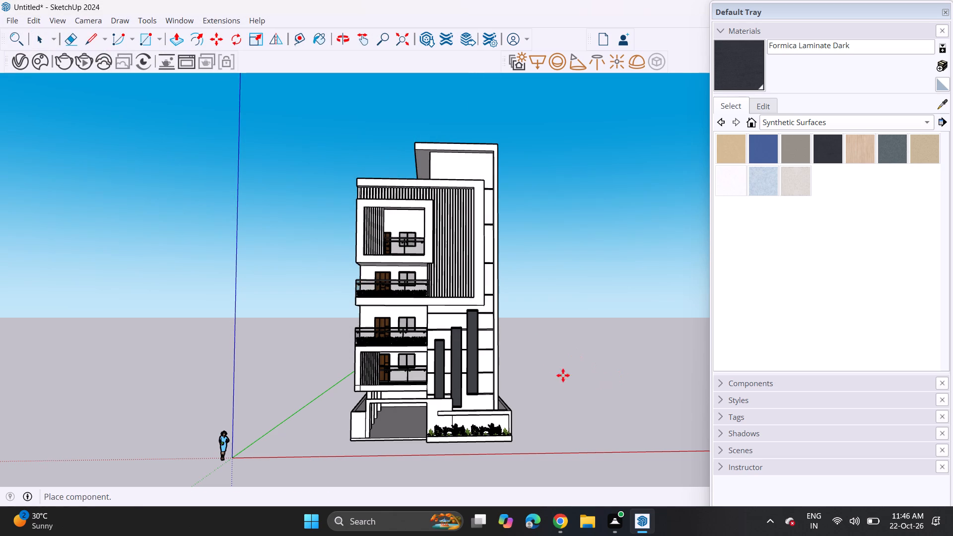
{"action": "scroll", "coordinate": [535, 372], "scroll_direction": "down", "scroll_amount": 3}
{"action": "middle_click_drag", "start_coordinate": [537, 362], "coordinate": [341, 362], "text": "shift"}
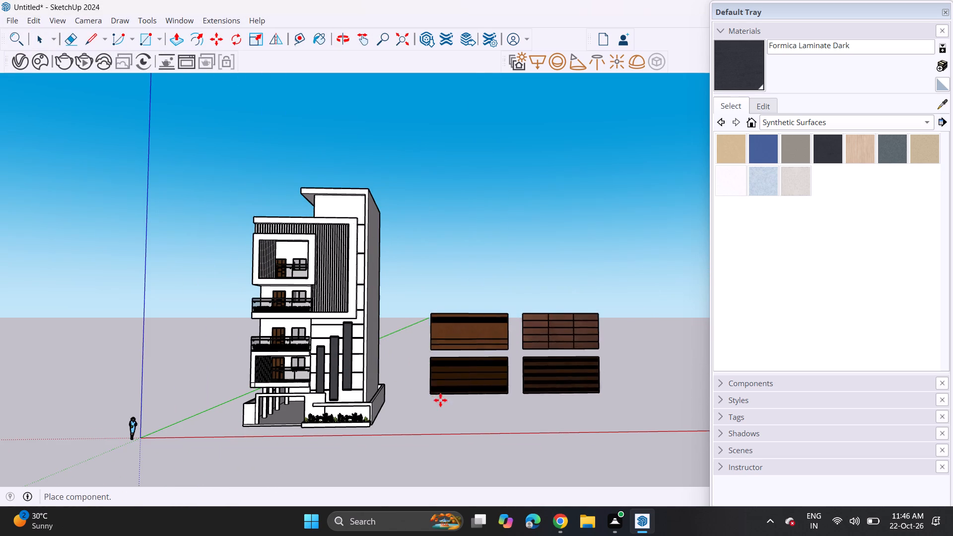
{"action": "left_click", "coordinate": [444, 406]}
{"action": "key", "text": "space"}
Explode the imported gate component into its separate gate designs.
{"action": "right_click", "coordinate": [506, 356]}
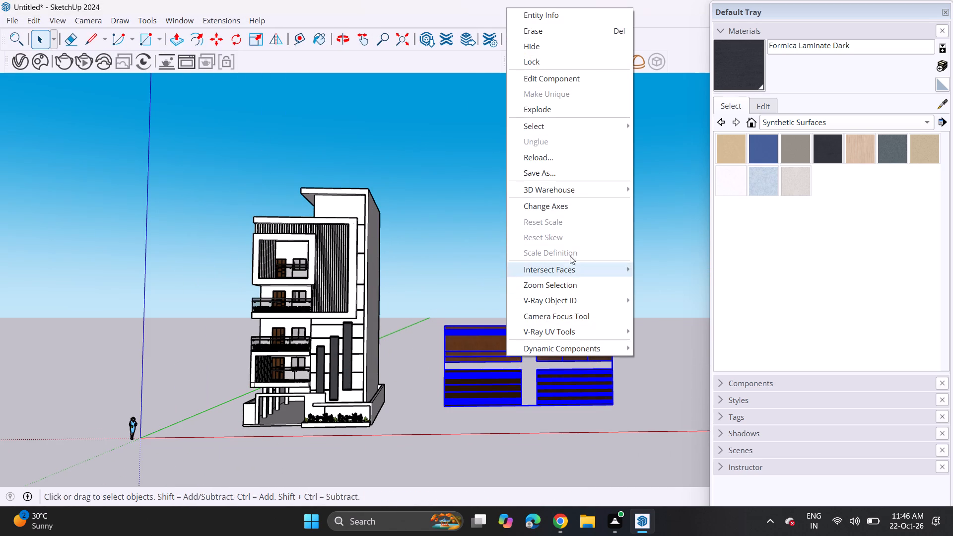
{"action": "left_click", "coordinate": [567, 111]}
Move the brown gate with the grid of panels from the imported set to the building's compound entrance.
{"action": "left_click", "coordinate": [554, 335]}
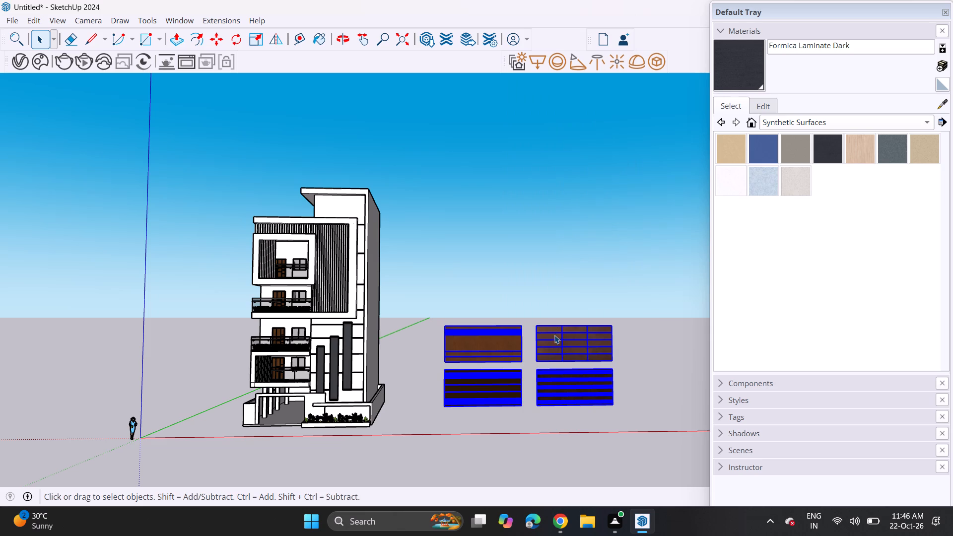
{"action": "key", "text": "m"}
{"action": "left_click", "coordinate": [614, 323]}
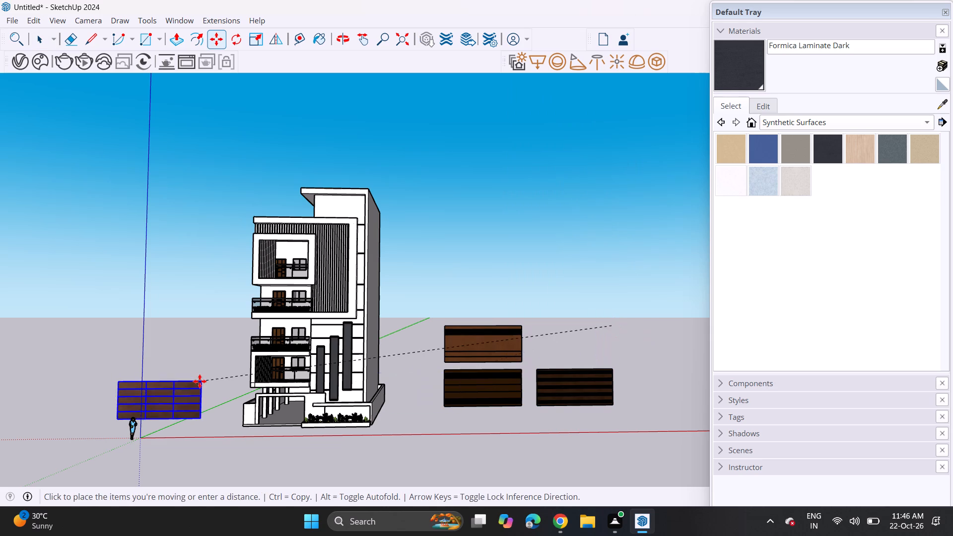
{"action": "middle_click_drag", "start_coordinate": [200, 381], "coordinate": [312, 381]}
{"action": "scroll", "coordinate": [316, 410], "scroll_direction": "up", "scroll_amount": 5}
{"action": "scroll", "coordinate": [323, 405], "scroll_direction": "down", "scroll_amount": 9}
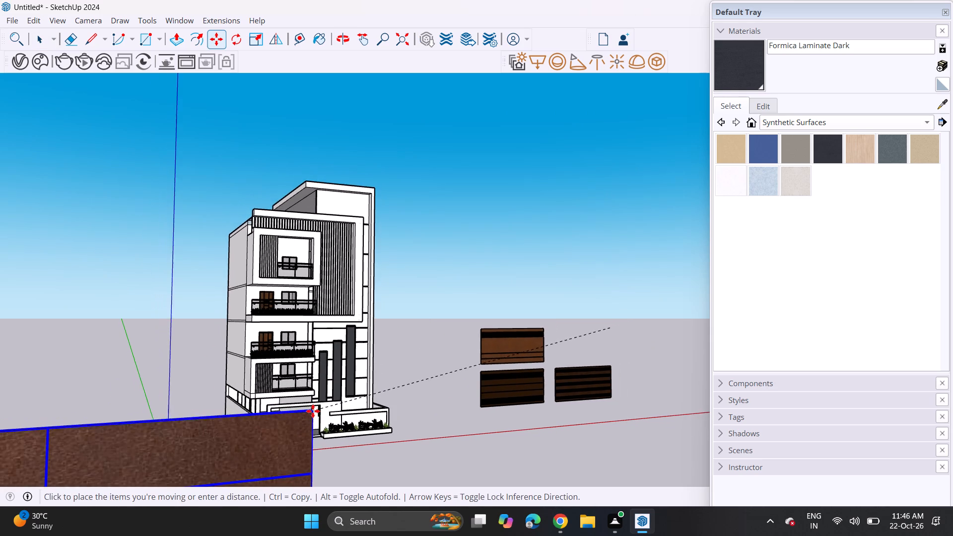
{"action": "scroll", "coordinate": [313, 411], "scroll_direction": "down", "scroll_amount": 12}
{"action": "middle_click_drag", "start_coordinate": [322, 400], "coordinate": [204, 453]}
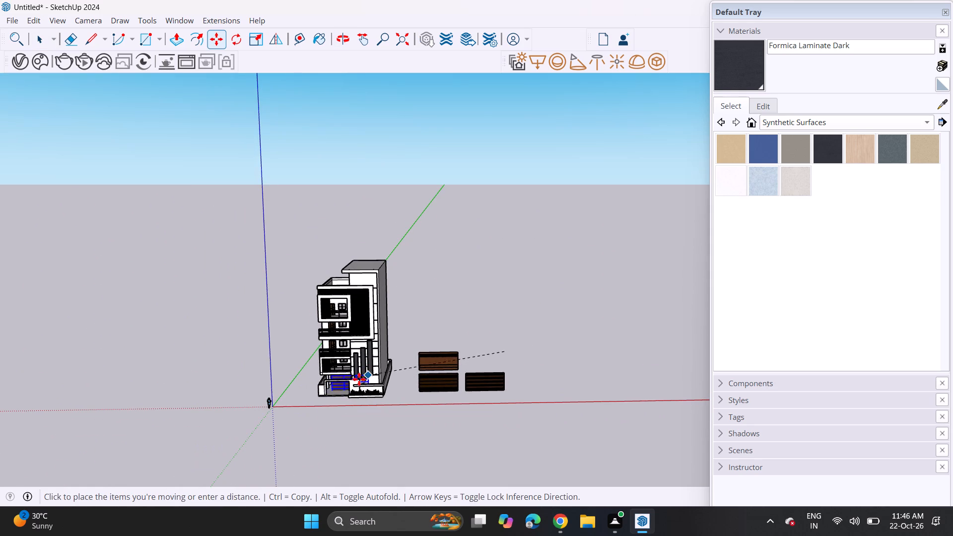
{"action": "left_click", "coordinate": [357, 379]}
Scale the brown panelled gate down uniformly from its two upper corners to suit the entrance opening's width.
{"action": "middle_click_drag", "start_coordinate": [292, 387], "coordinate": [411, 368]}
{"action": "scroll", "coordinate": [321, 388], "scroll_direction": "up", "scroll_amount": 8}
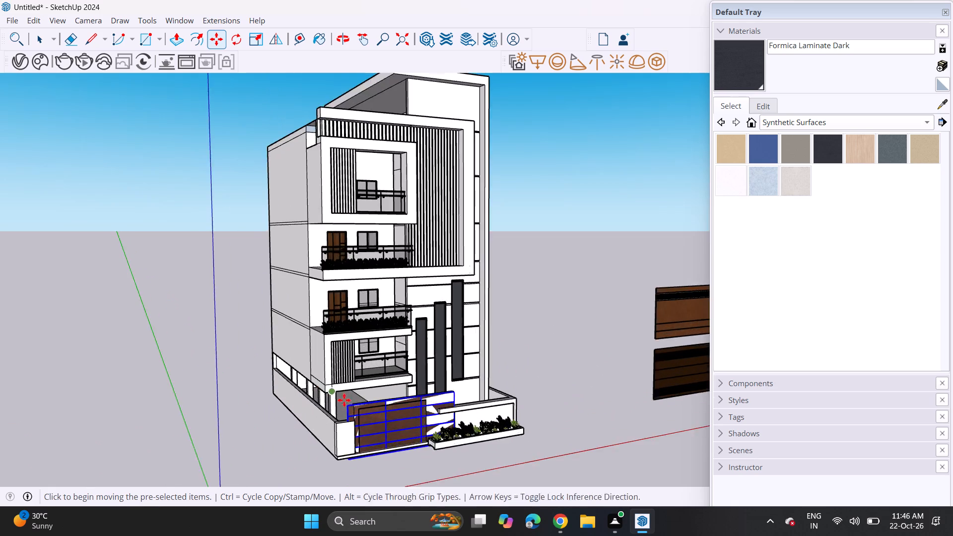
{"action": "scroll", "coordinate": [344, 400], "scroll_direction": "up", "scroll_amount": 4}
{"action": "middle_click_drag", "start_coordinate": [361, 428], "coordinate": [339, 321]}
{"action": "middle_click_drag", "start_coordinate": [338, 313], "coordinate": [344, 347]}
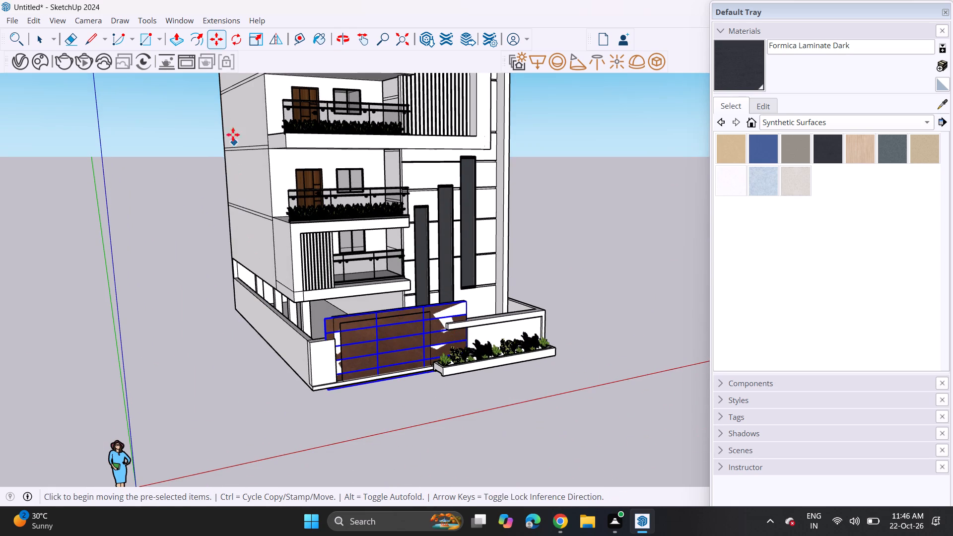
{"action": "left_click", "coordinate": [254, 35]}
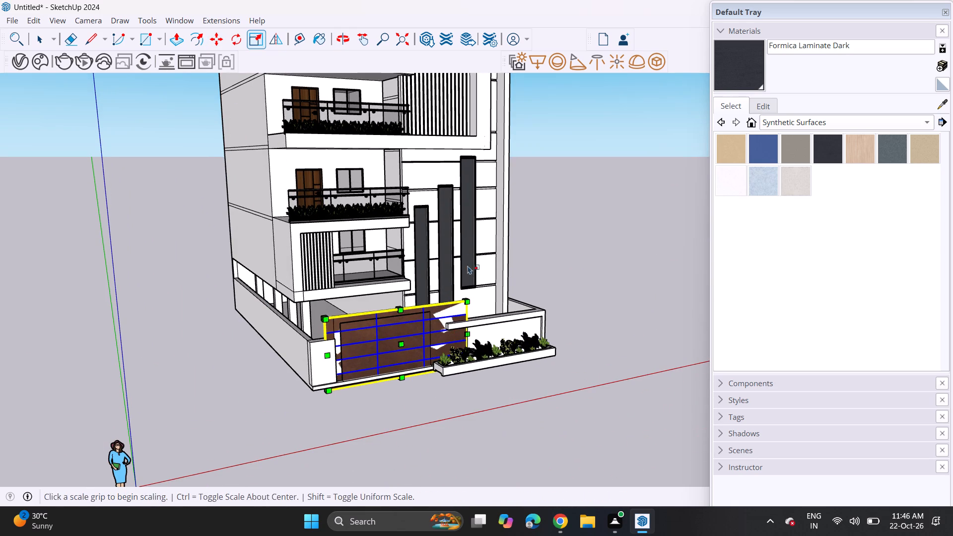
{"action": "left_click", "coordinate": [470, 297]}
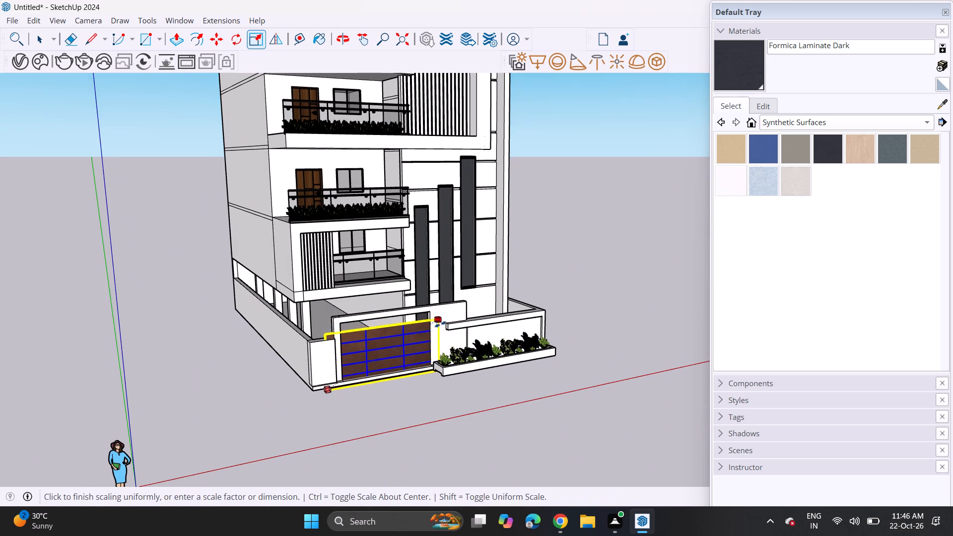
{"action": "left_click", "coordinate": [433, 331]}
{"action": "middle_click_drag", "start_coordinate": [423, 344], "coordinate": [334, 361]}
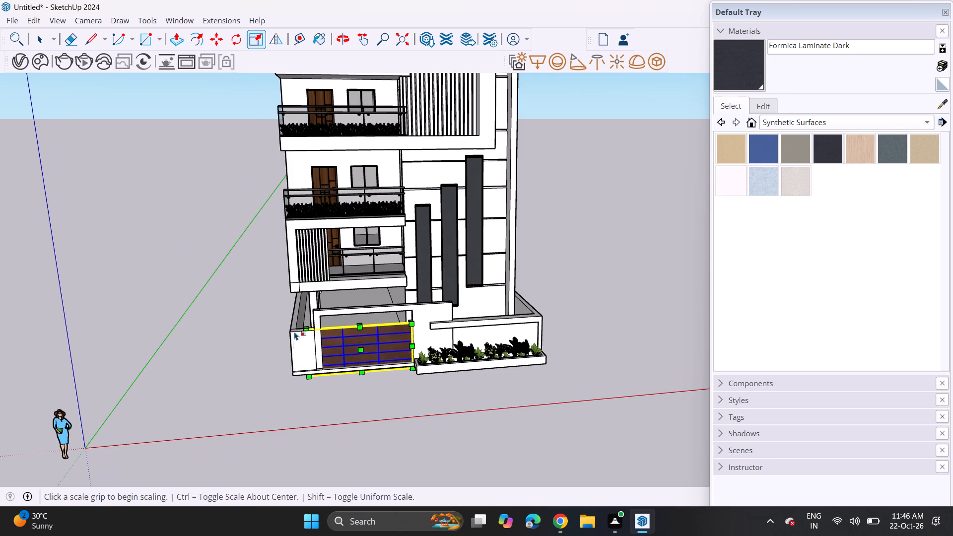
{"action": "left_click", "coordinate": [302, 329]}
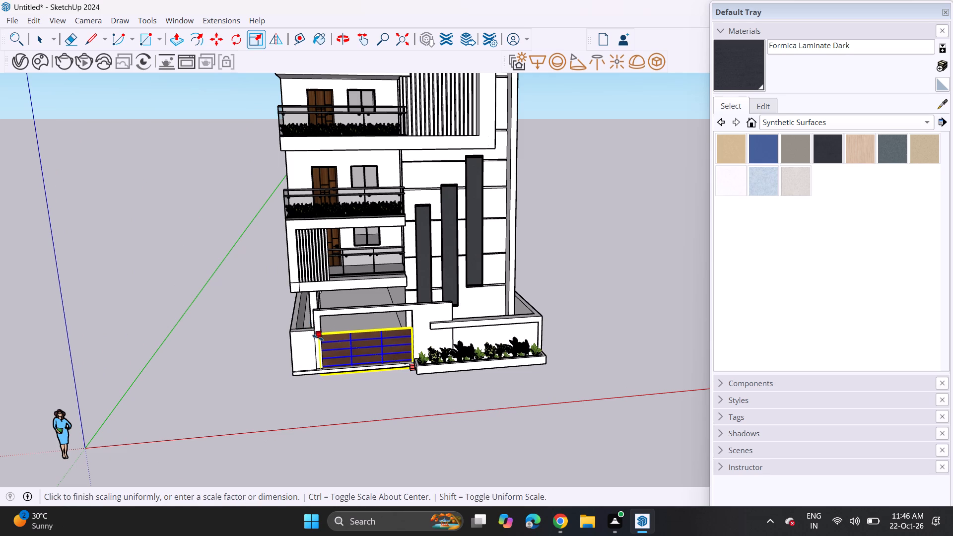
{"action": "left_click", "coordinate": [320, 339]}
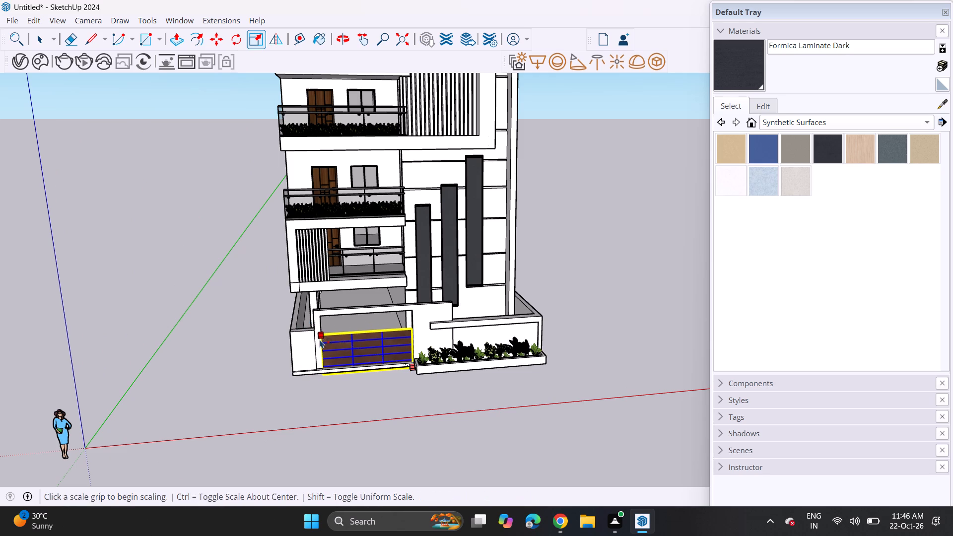
Move the scaled gate into the entrance opening so it sits between the pillars on the base kerb.
{"action": "middle_click_drag", "start_coordinate": [354, 362], "coordinate": [353, 332]}
{"action": "left_click", "coordinate": [218, 37]}
{"action": "scroll", "coordinate": [368, 381], "scroll_direction": "up", "scroll_amount": 4}
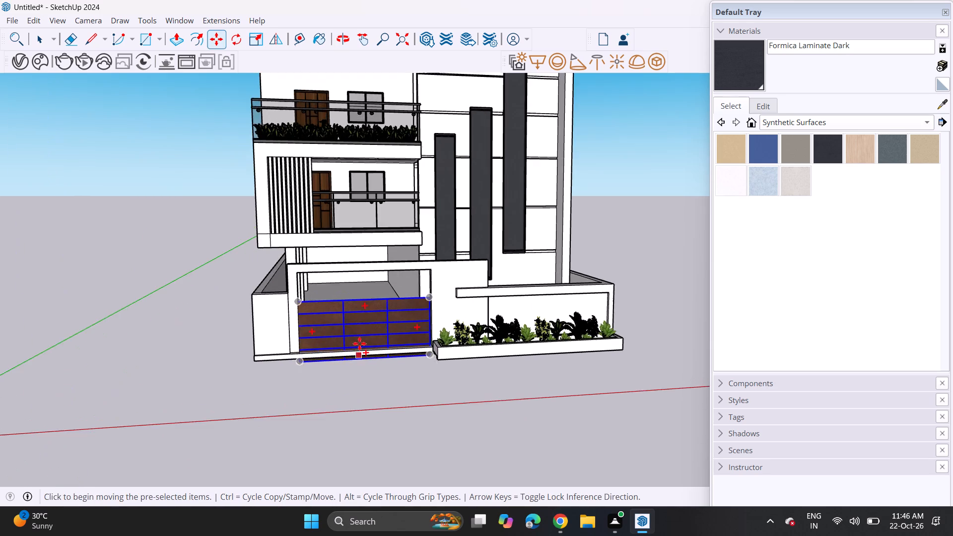
{"action": "scroll", "coordinate": [366, 317], "scroll_direction": "up", "scroll_amount": 7}
{"action": "left_click", "coordinate": [369, 344]}
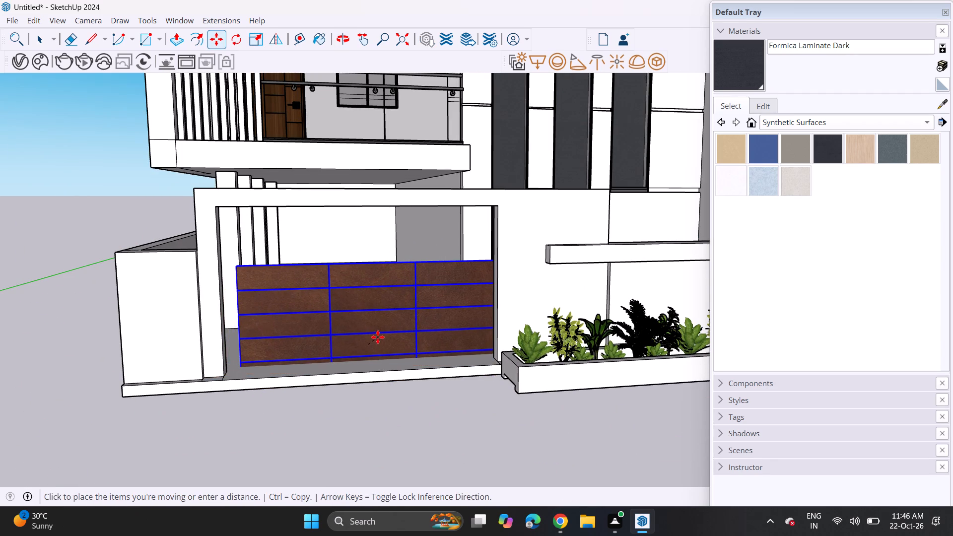
{"action": "left_click", "coordinate": [374, 331]}
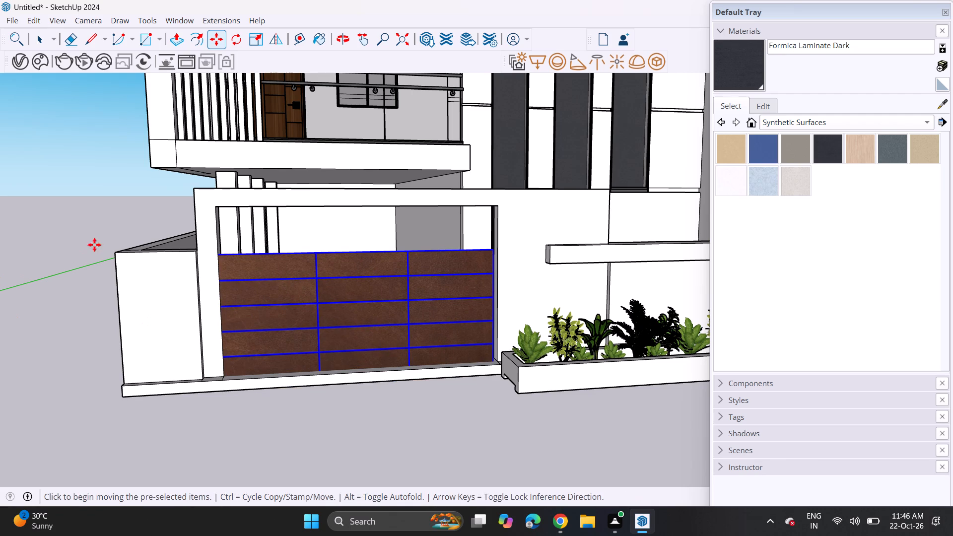
Deselect the placed gate and examine how it sits in the entrance and the whole front facade.
{"action": "key", "text": "space"}
{"action": "left_click", "coordinate": [98, 242]}
{"action": "scroll", "coordinate": [193, 290], "scroll_direction": "down", "scroll_amount": 8}
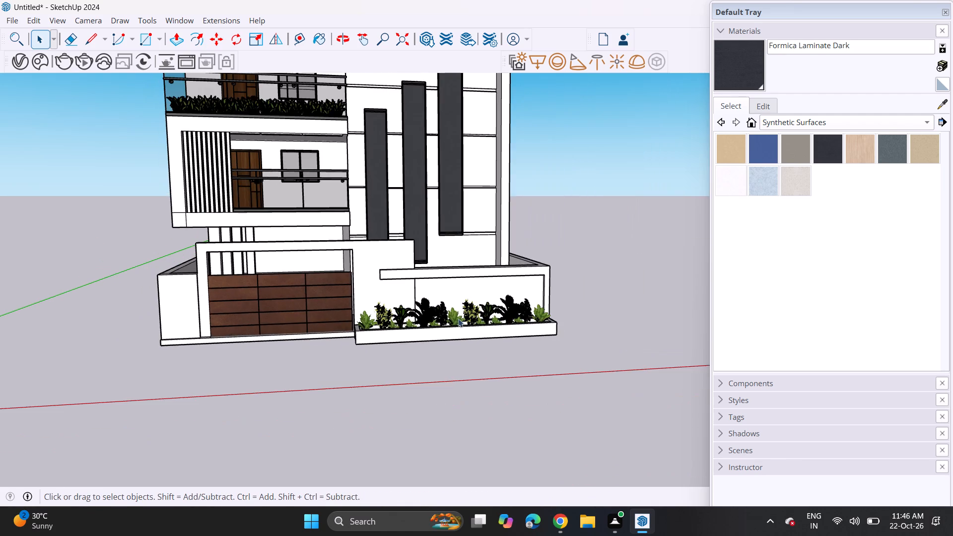
{"action": "middle_click_drag", "start_coordinate": [452, 319], "coordinate": [383, 306]}
{"action": "middle_click_drag", "start_coordinate": [337, 313], "coordinate": [454, 369]}
{"action": "middle_click_drag", "start_coordinate": [468, 375], "coordinate": [432, 343]}
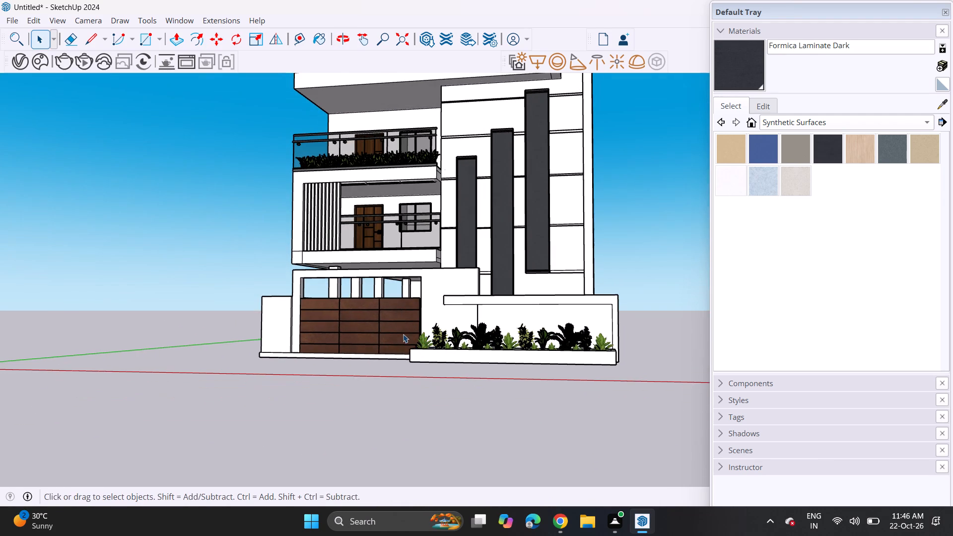
{"action": "scroll", "coordinate": [403, 334], "scroll_direction": "down", "scroll_amount": 3}
{"action": "middle_click_drag", "start_coordinate": [387, 348], "coordinate": [368, 483], "text": "shift"}
{"action": "scroll", "coordinate": [380, 441], "scroll_direction": "down", "scroll_amount": 3}
{"action": "middle_click_drag", "start_coordinate": [353, 434], "coordinate": [408, 420]}
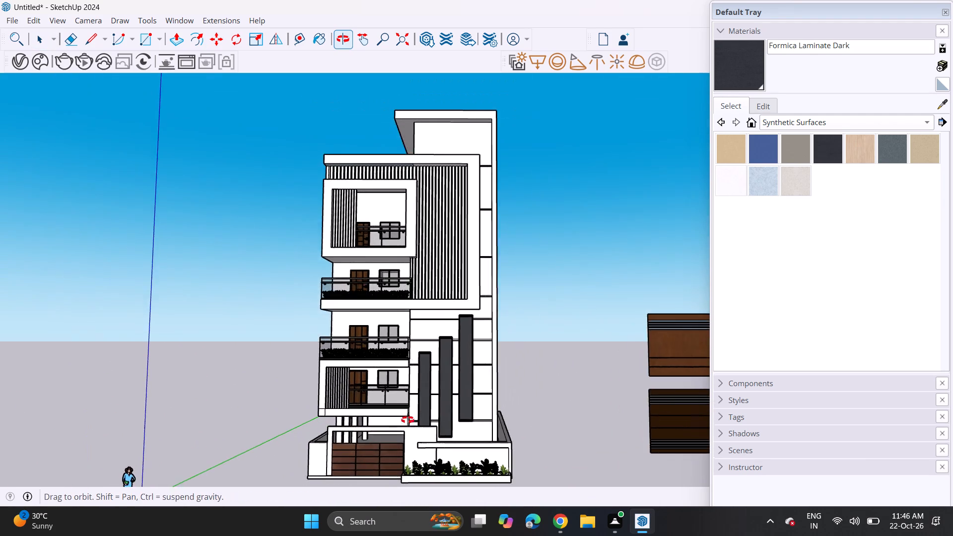
{"action": "middle_click_drag", "start_coordinate": [408, 420], "coordinate": [420, 425]}
Erase the three leftover imported gate designs standing beside the building.
{"action": "scroll", "coordinate": [411, 373], "scroll_direction": "down", "scroll_amount": 8}
{"action": "scroll", "coordinate": [471, 381], "scroll_direction": "up", "scroll_amount": 1, "text": "shift"}
{"action": "middle_click_drag", "start_coordinate": [469, 381], "coordinate": [390, 365], "text": "shift"}
{"action": "left_click_drag", "start_coordinate": [456, 312], "coordinate": [457, 427]}
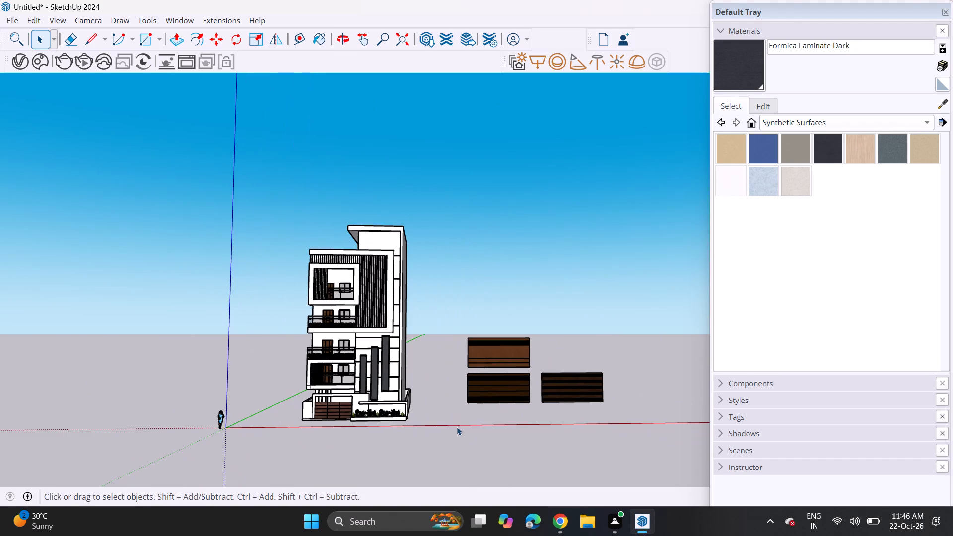
{"action": "left_click_drag", "start_coordinate": [457, 427], "coordinate": [619, 436]}
{"action": "right_click", "coordinate": [555, 394]}
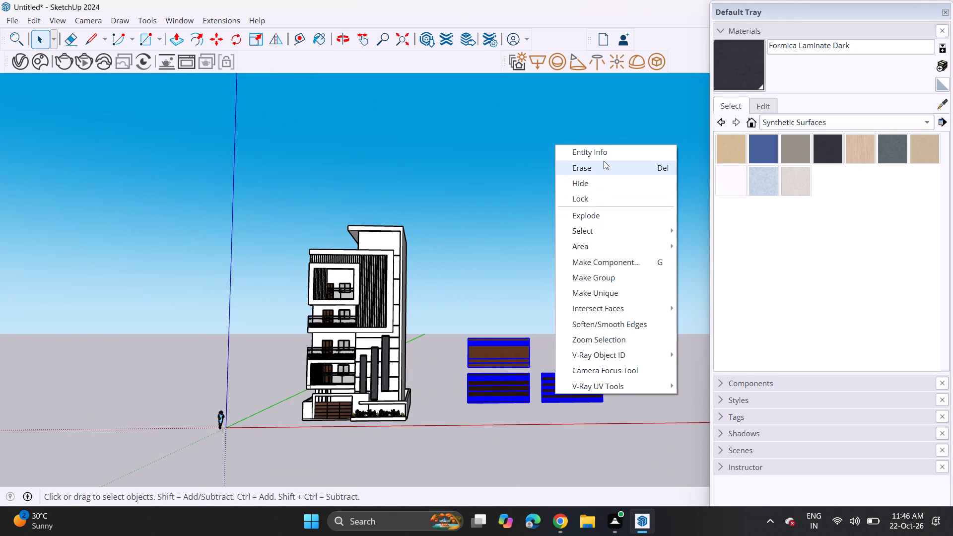
{"action": "left_click", "coordinate": [604, 161]}
Examine the front facade from near and far to decide where to apply materials.
{"action": "scroll", "coordinate": [340, 300], "scroll_direction": "up", "scroll_amount": 3}
{"action": "scroll", "coordinate": [371, 392], "scroll_direction": "up", "scroll_amount": 1}
{"action": "middle_click_drag", "start_coordinate": [365, 419], "coordinate": [399, 346]}
{"action": "scroll", "coordinate": [409, 358], "scroll_direction": "up", "scroll_amount": 2}
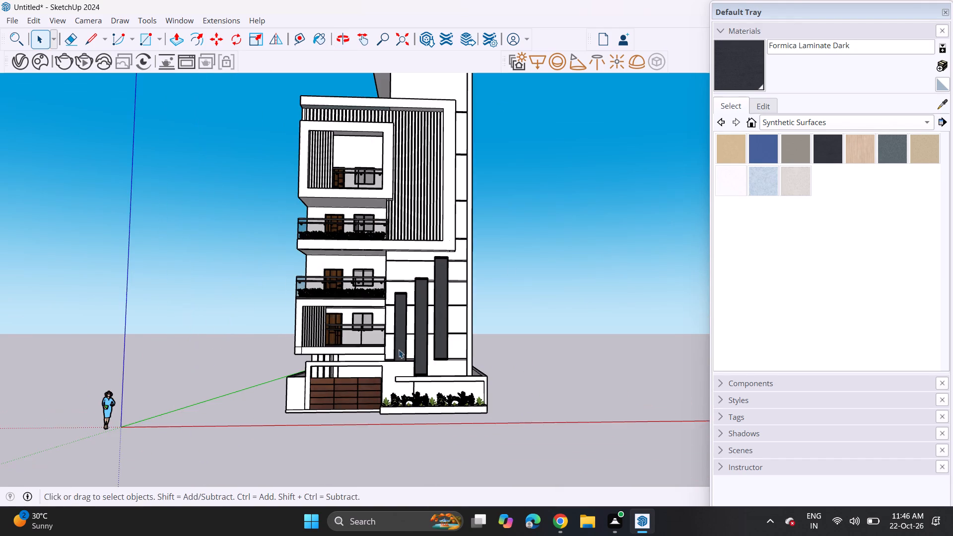
{"action": "middle_click_drag", "start_coordinate": [397, 319], "coordinate": [407, 384], "text": "shift"}
{"action": "middle_click_drag", "start_coordinate": [413, 386], "coordinate": [398, 370]}
{"action": "scroll", "coordinate": [409, 372], "scroll_direction": "up", "scroll_amount": 2}
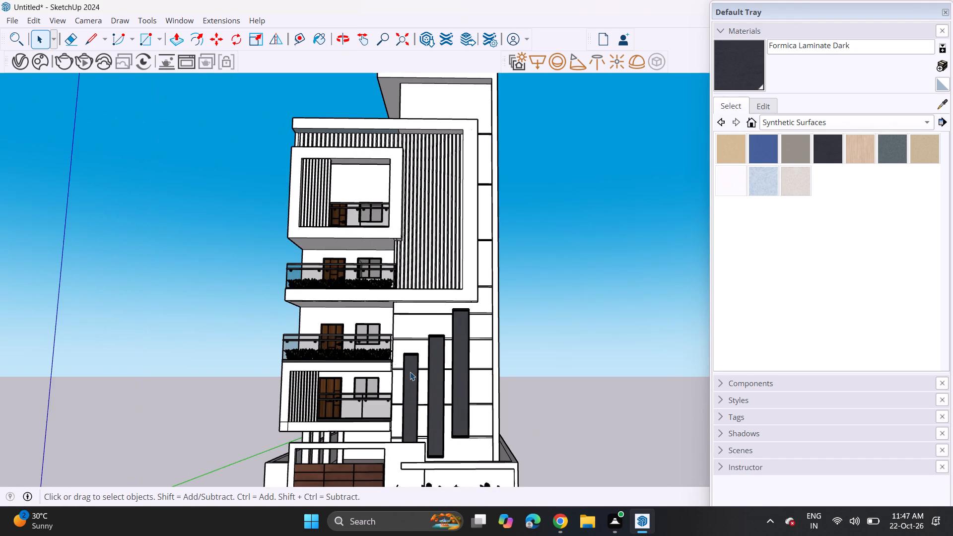
{"action": "middle_click_drag", "start_coordinate": [410, 372], "coordinate": [436, 369], "text": "shift"}
{"action": "scroll", "coordinate": [439, 368], "scroll_direction": "down", "scroll_amount": 9}
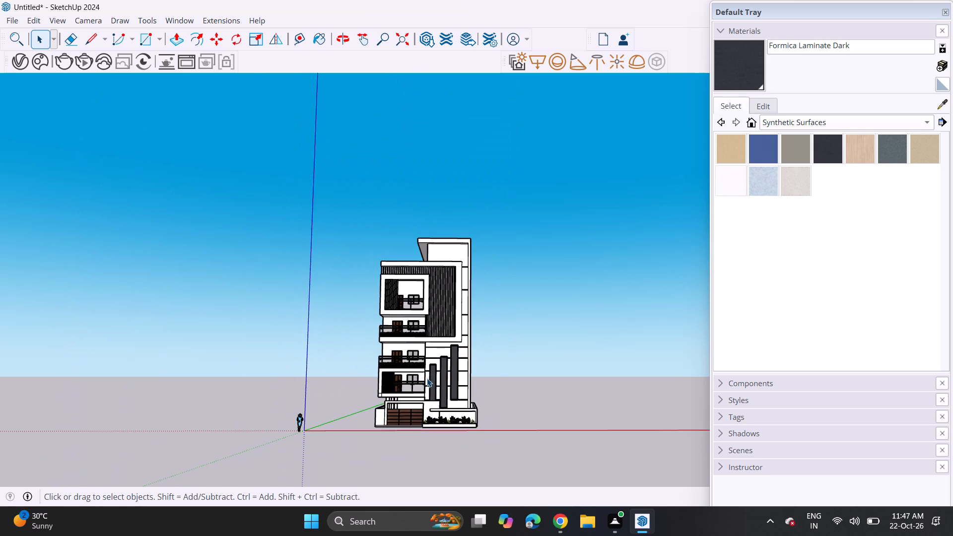
{"action": "scroll", "coordinate": [427, 378], "scroll_direction": "up", "scroll_amount": 5}
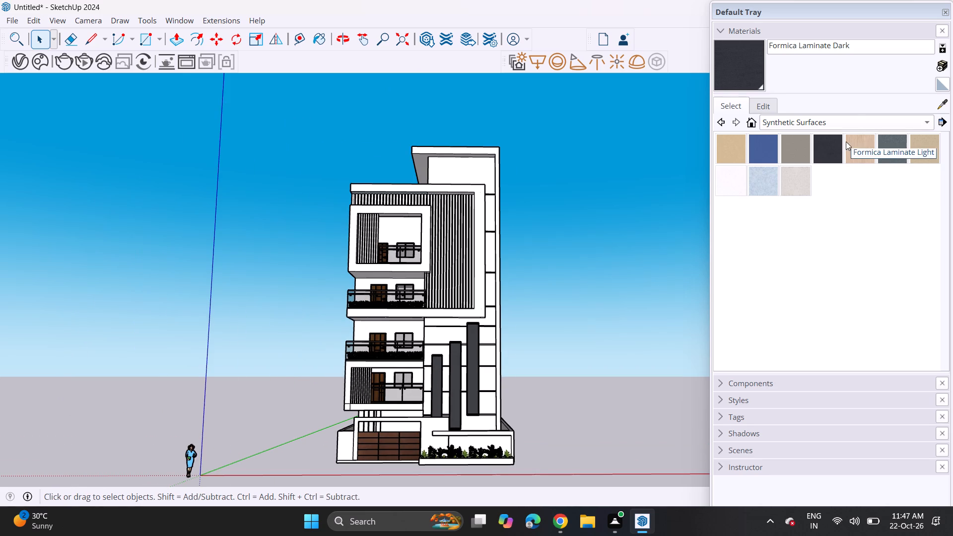
Paint the underside of the projecting top balcony frame and the strip above the back wall in its opening with Formica Blue.
{"action": "left_click", "coordinate": [764, 143]}
{"action": "scroll", "coordinate": [414, 215], "scroll_direction": "up", "scroll_amount": 6}
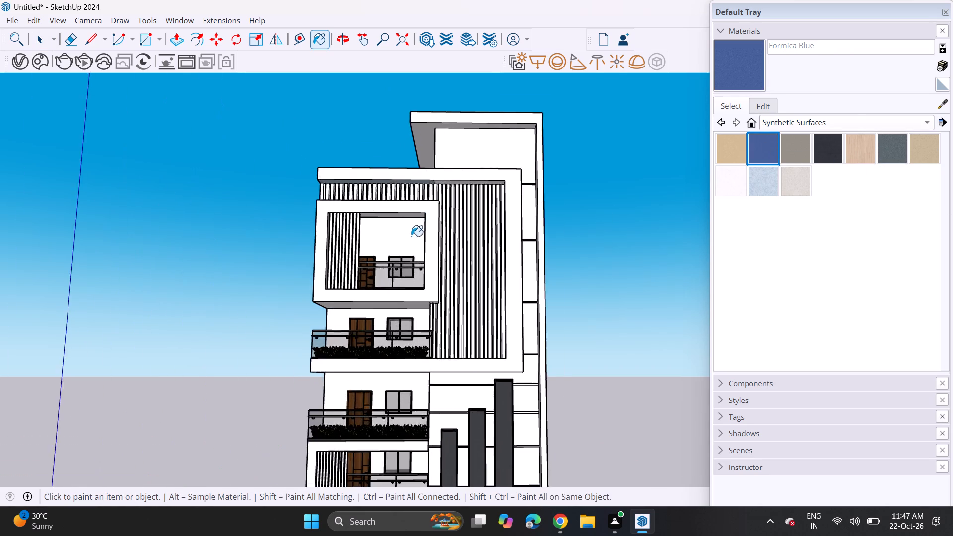
{"action": "scroll", "coordinate": [411, 236], "scroll_direction": "up", "scroll_amount": 2}
{"action": "middle_click_drag", "start_coordinate": [385, 358], "coordinate": [383, 280]}
{"action": "scroll", "coordinate": [383, 333], "scroll_direction": "up", "scroll_amount": 1}
{"action": "left_click", "coordinate": [382, 331]}
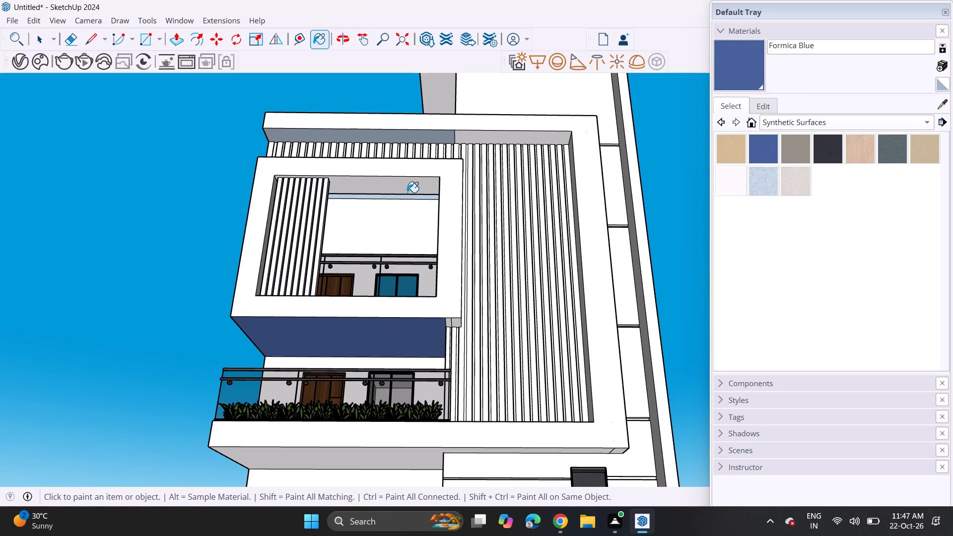
{"action": "middle_click_drag", "start_coordinate": [407, 192], "coordinate": [403, 170]}
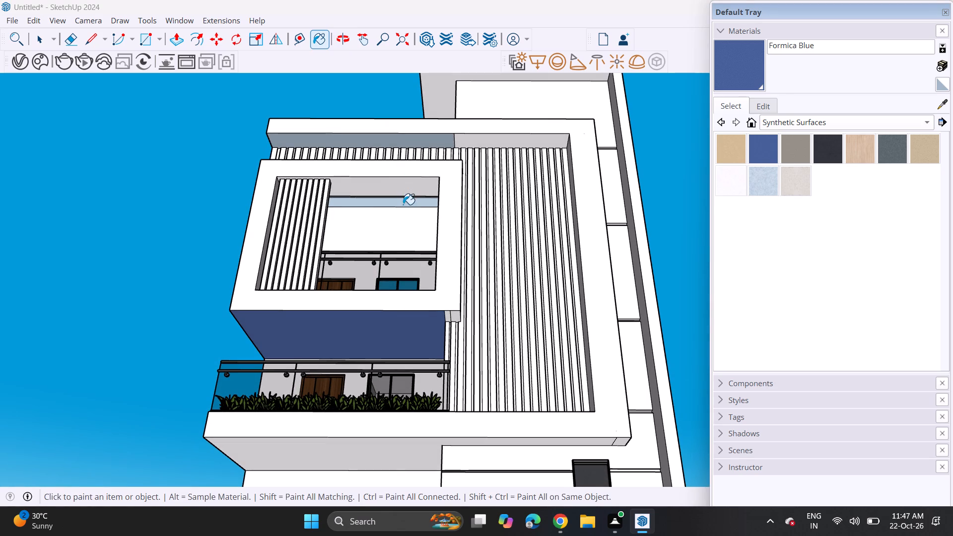
{"action": "left_click", "coordinate": [403, 204]}
{"action": "scroll", "coordinate": [399, 215], "scroll_direction": "down", "scroll_amount": 4}
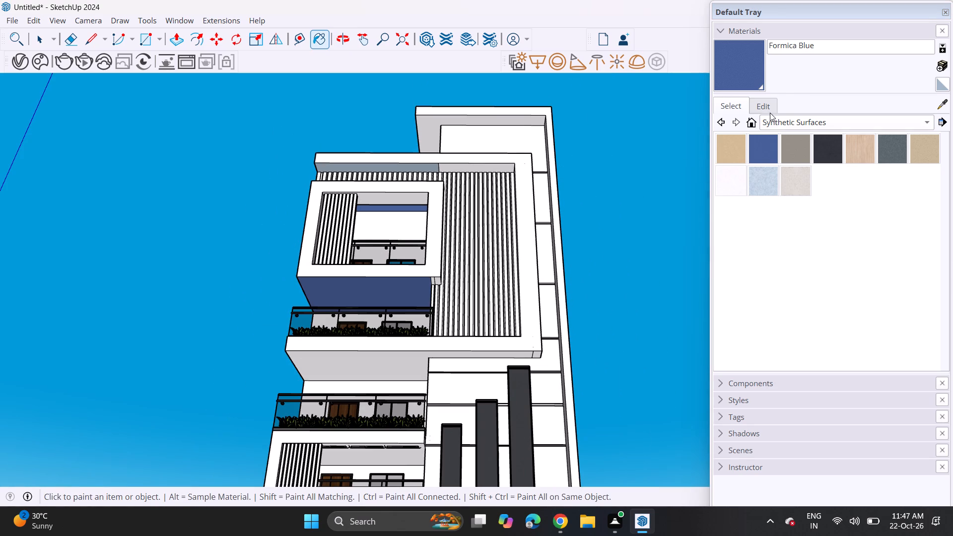
Open the Formica Blue material for editing and darken its colour to deep navy.
{"action": "left_click", "coordinate": [766, 111]}
{"action": "left_click", "coordinate": [782, 191]}
{"action": "left_click", "coordinate": [782, 201]}
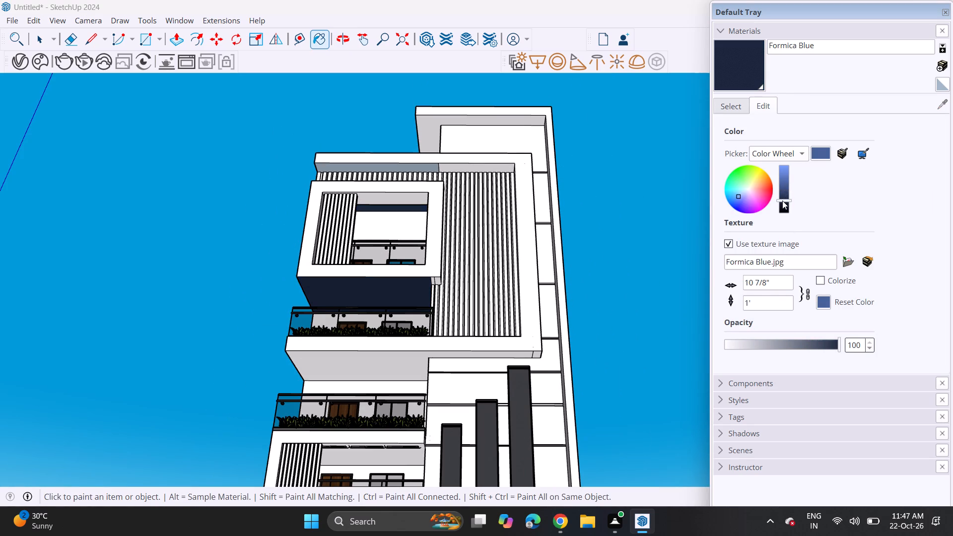
{"action": "left_click", "coordinate": [782, 201]}
Paint the back wall of the balcony directly below the projecting frame with the darkened Formica Blue.
{"action": "scroll", "coordinate": [417, 357], "scroll_direction": "up", "scroll_amount": 3}
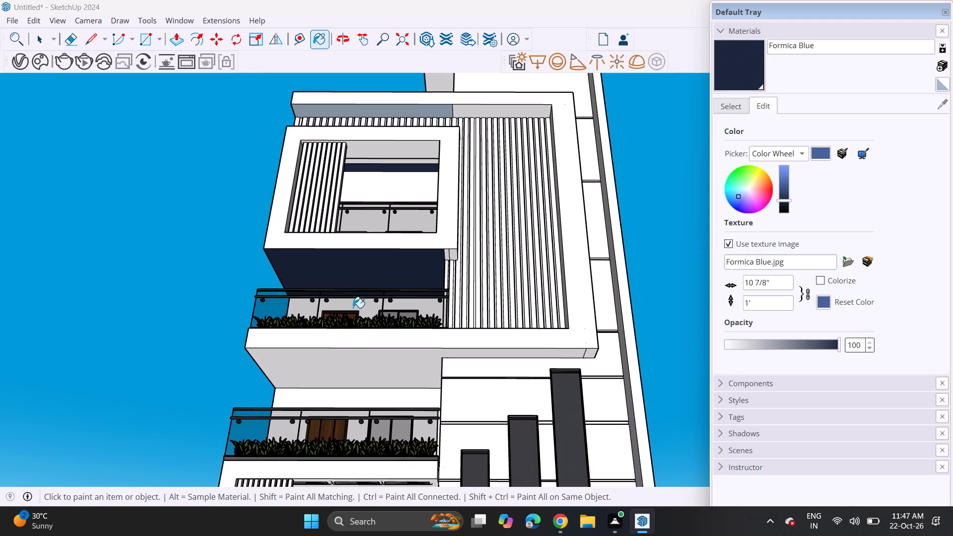
{"action": "middle_click_drag", "start_coordinate": [357, 306], "coordinate": [343, 438]}
{"action": "left_click", "coordinate": [314, 316]}
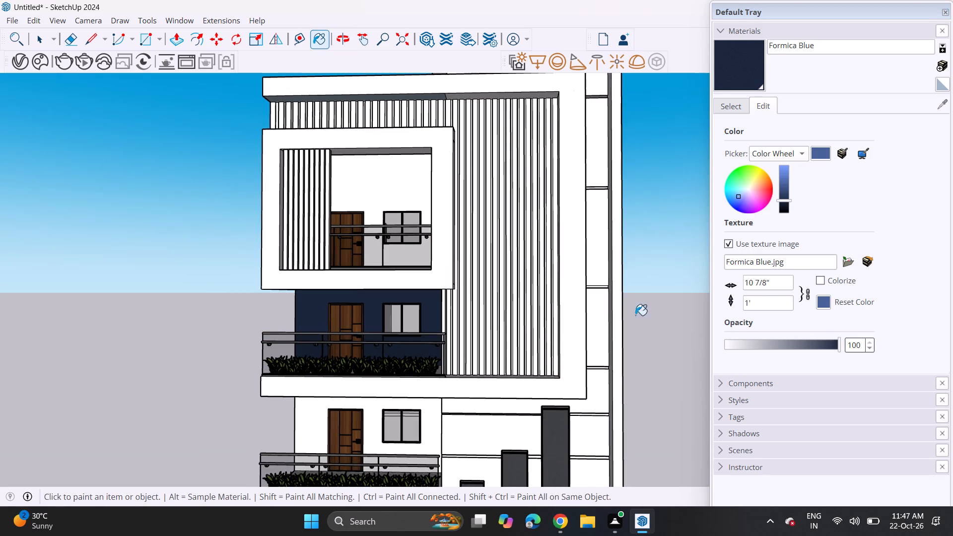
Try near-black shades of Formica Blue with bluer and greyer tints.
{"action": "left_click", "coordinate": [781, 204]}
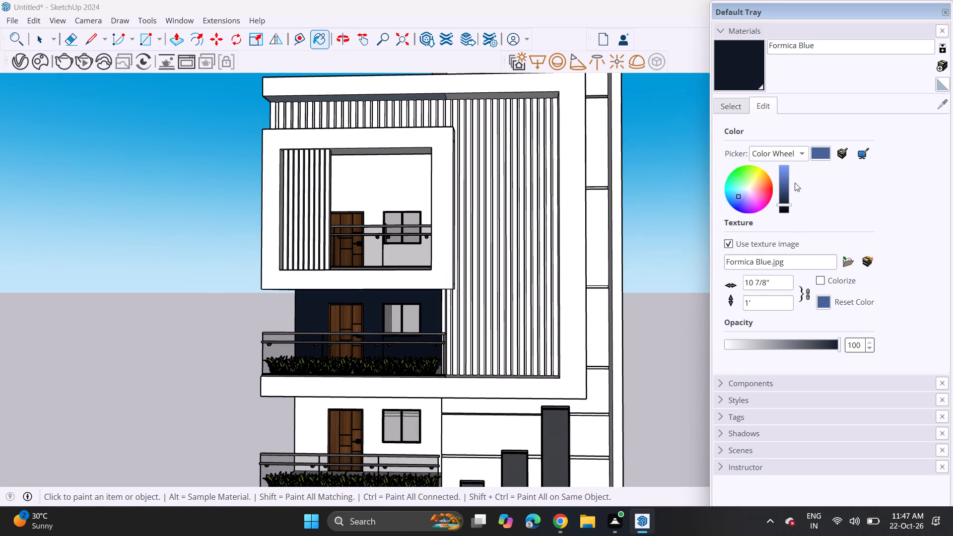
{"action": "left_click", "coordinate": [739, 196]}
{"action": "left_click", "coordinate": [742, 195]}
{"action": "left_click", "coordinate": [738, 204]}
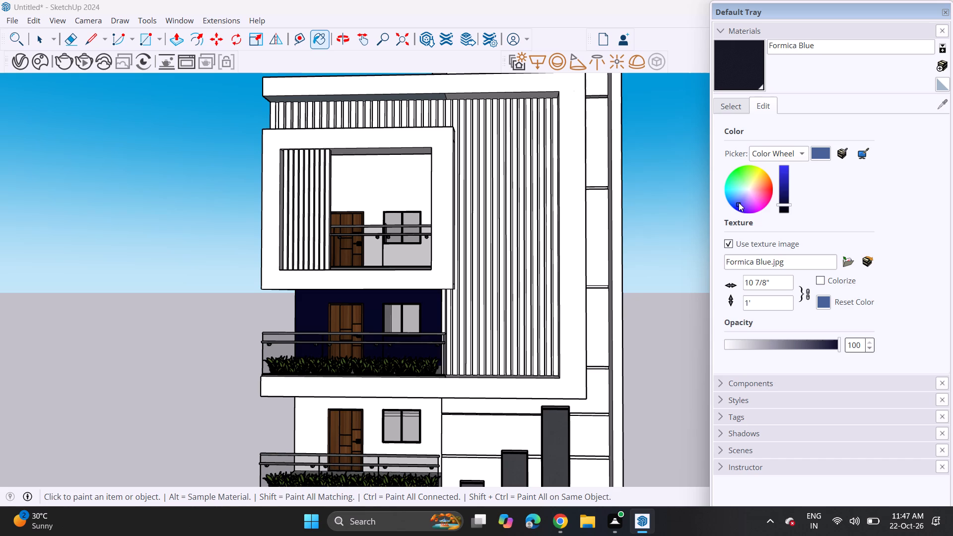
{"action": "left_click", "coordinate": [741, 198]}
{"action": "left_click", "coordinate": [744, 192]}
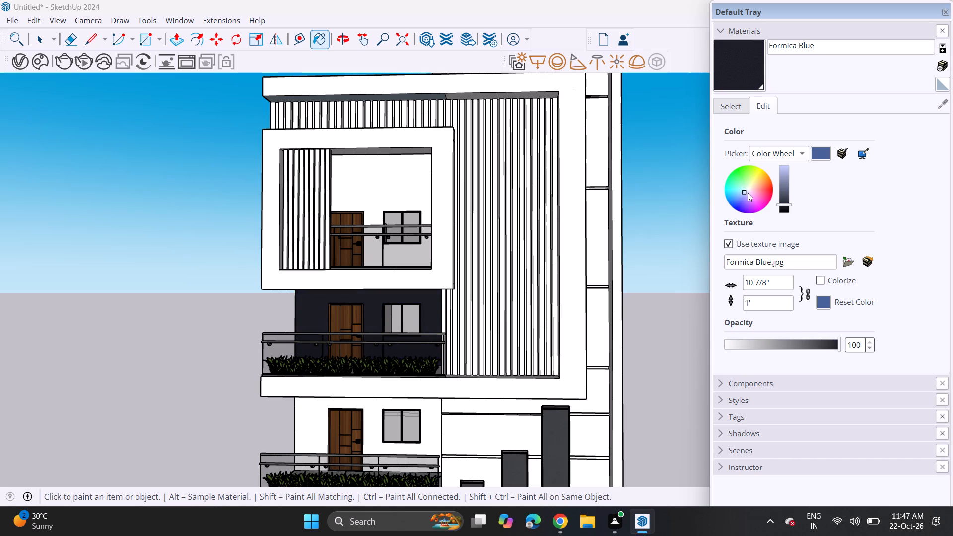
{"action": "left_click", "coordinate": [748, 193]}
Raise the Formica Blue brightness slightly and try purple, navy, steel-blue and greyish tints.
{"action": "left_click", "coordinate": [785, 196]}
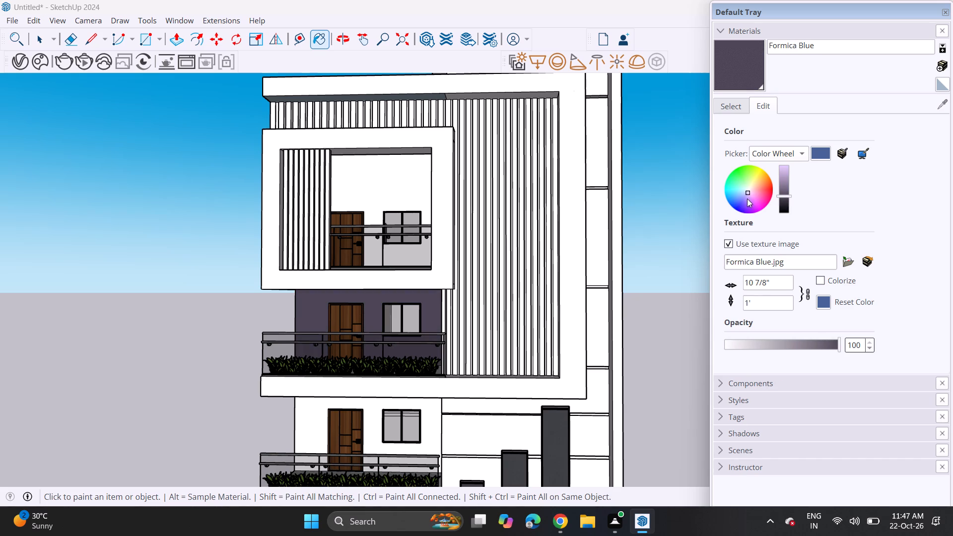
{"action": "left_click", "coordinate": [742, 194]}
{"action": "left_click", "coordinate": [738, 199]}
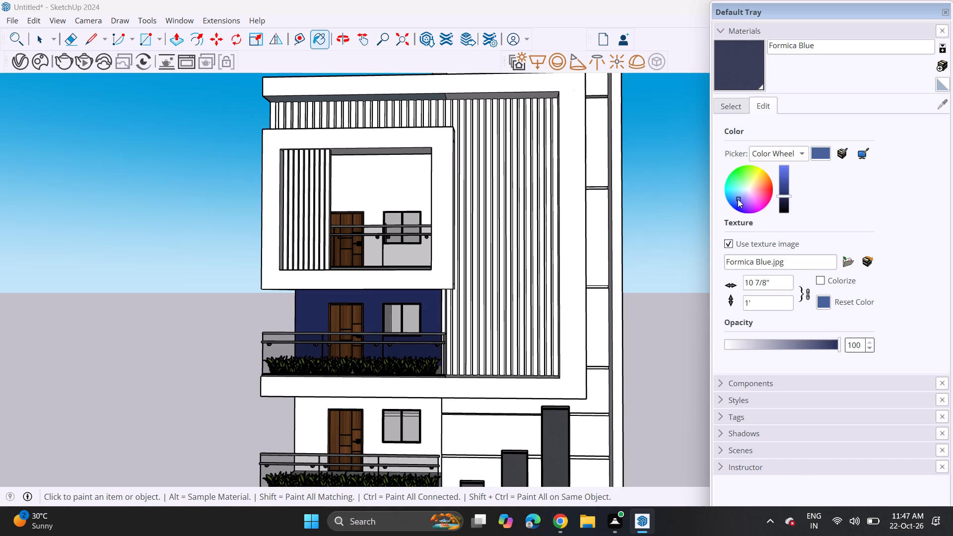
{"action": "left_click", "coordinate": [738, 192]}
{"action": "left_click", "coordinate": [740, 194]}
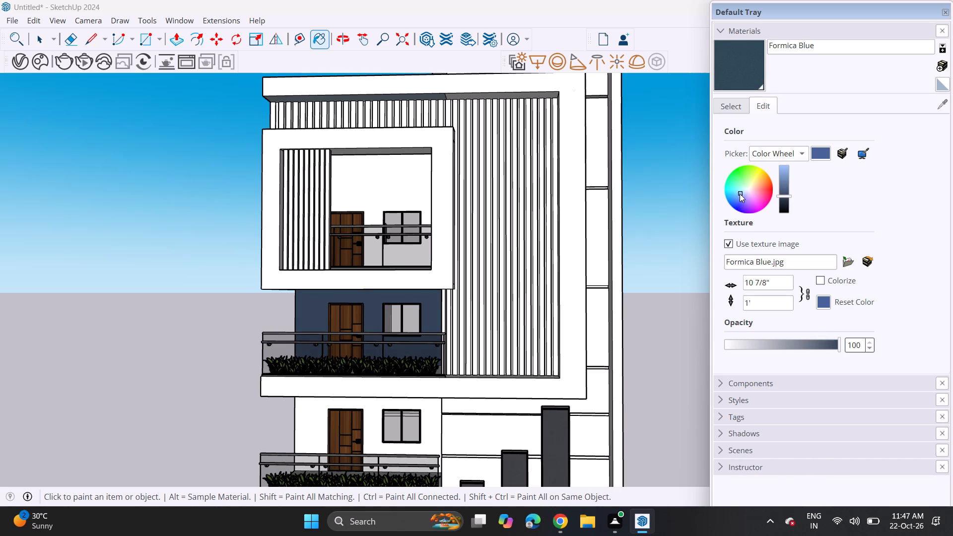
{"action": "left_click", "coordinate": [745, 196]}
{"action": "left_click", "coordinate": [746, 192]}
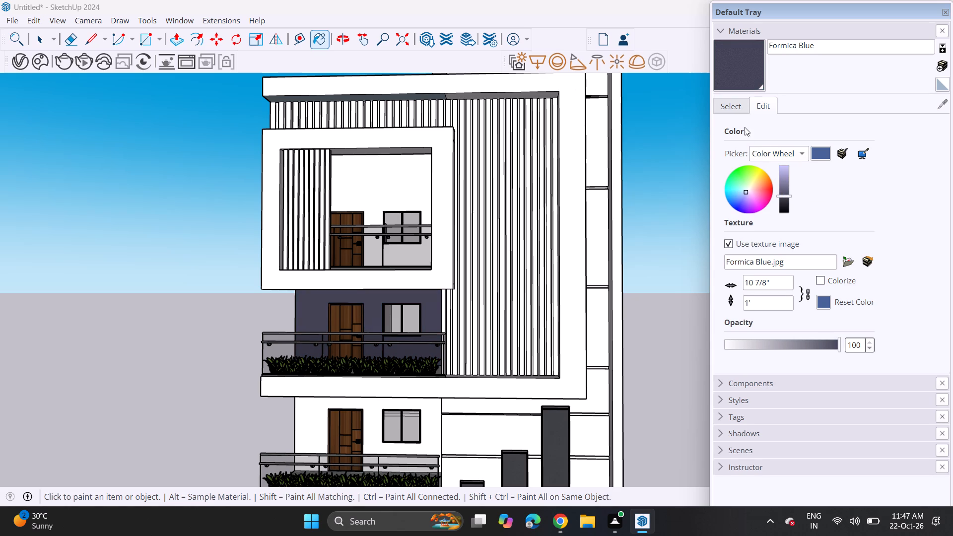
Compare muted grey, green and purple tints for Formica Blue and settle on a dark slate blue-grey.
{"action": "left_click", "coordinate": [746, 187]}
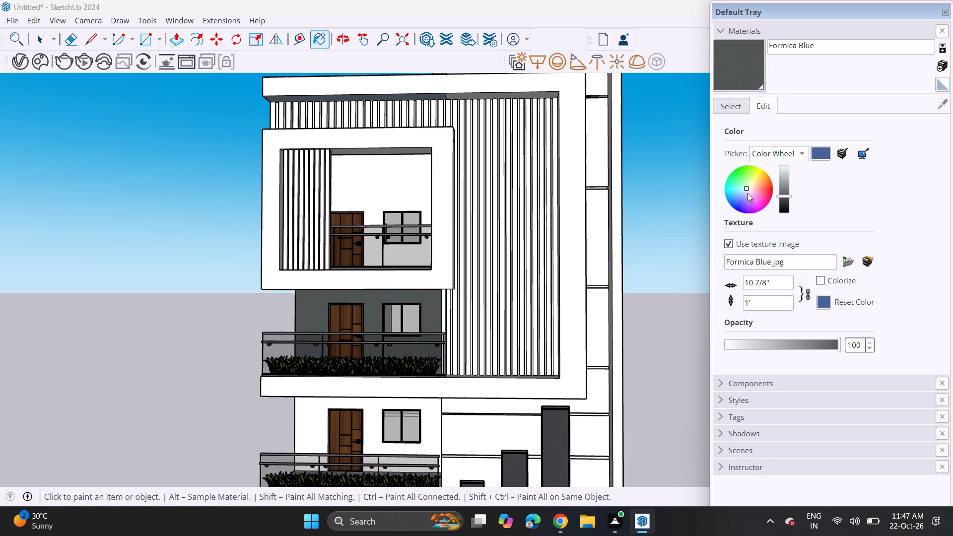
{"action": "left_click", "coordinate": [748, 193]}
{"action": "left_click", "coordinate": [748, 194]}
{"action": "left_click", "coordinate": [749, 187]}
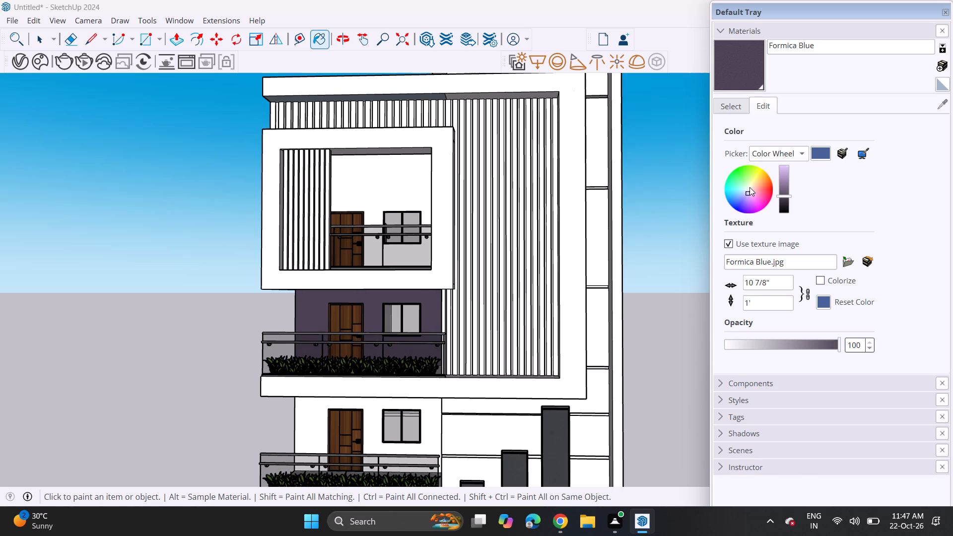
{"action": "left_click", "coordinate": [750, 190]}
{"action": "left_click", "coordinate": [747, 188]}
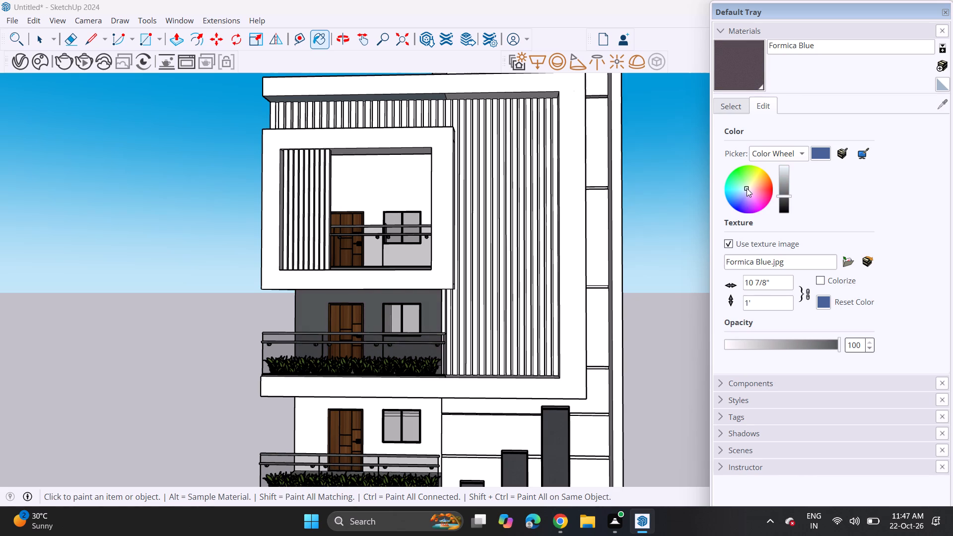
{"action": "left_click", "coordinate": [744, 185]}
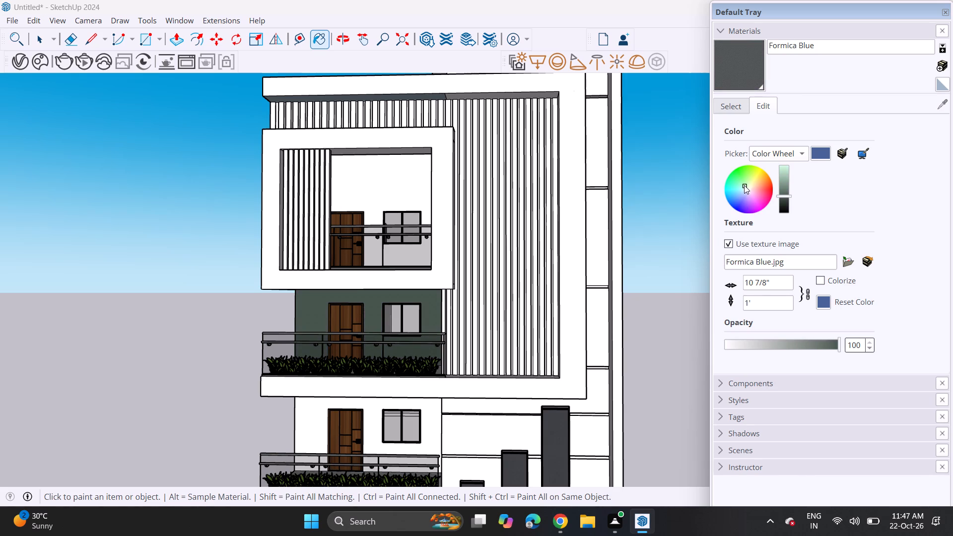
{"action": "left_click", "coordinate": [744, 186]}
{"action": "left_click", "coordinate": [743, 188]}
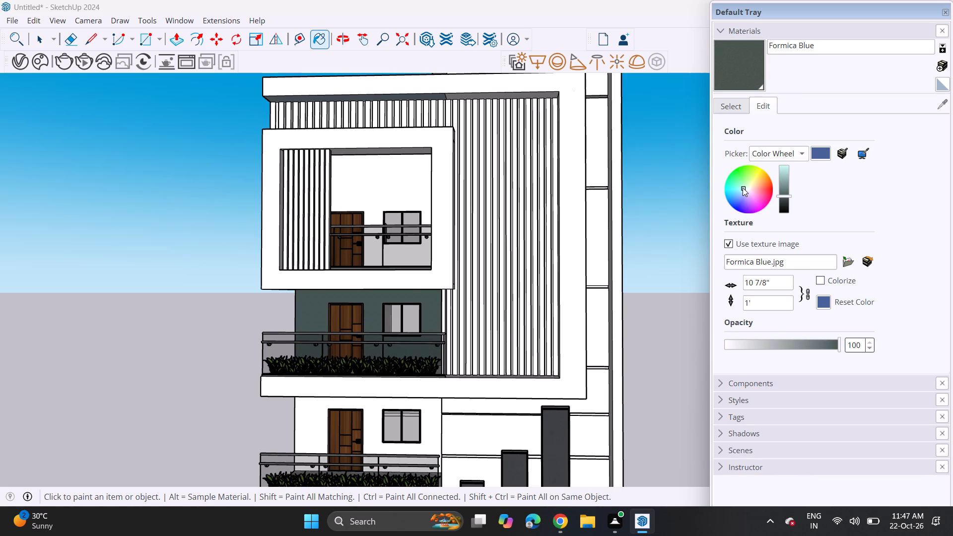
{"action": "left_click", "coordinate": [746, 190]}
{"action": "left_click_drag", "start_coordinate": [749, 189], "coordinate": [744, 189]}
{"action": "left_click_drag", "start_coordinate": [744, 189], "coordinate": [748, 190]}
{"action": "left_click_drag", "start_coordinate": [748, 190], "coordinate": [744, 190]}
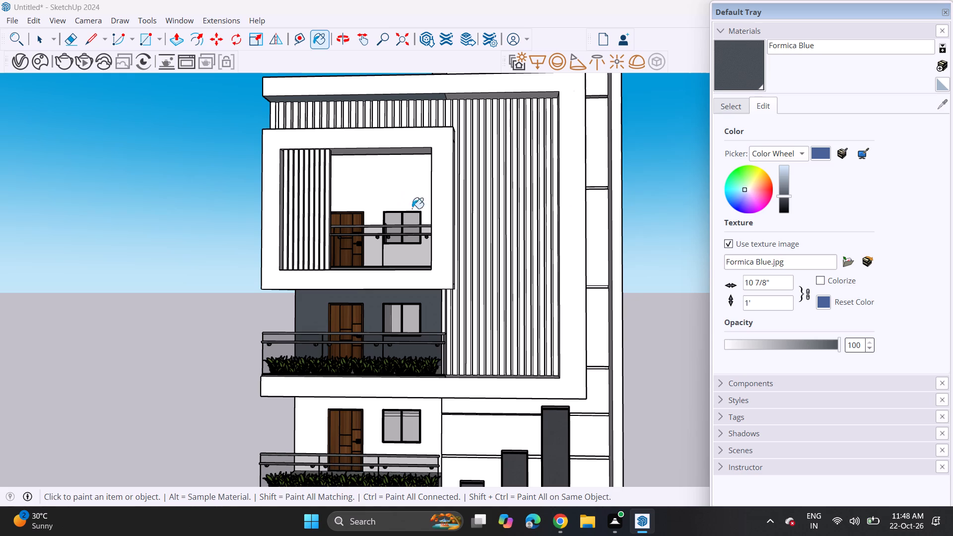
Sample the slate blue-grey from the painted balcony wall and paint the back walls of the other three balconies with it.
{"action": "left_click", "coordinate": [731, 111]}
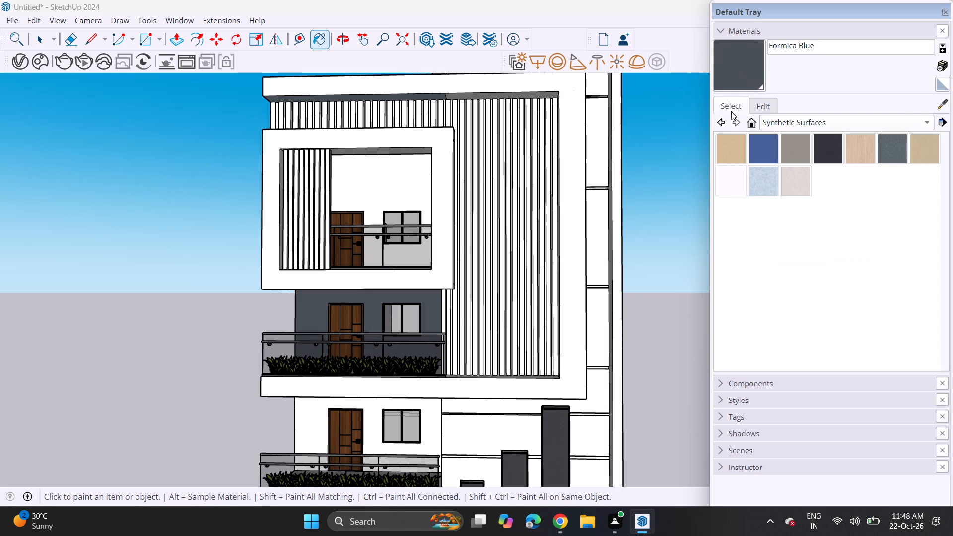
{"action": "left_click", "coordinate": [937, 107]}
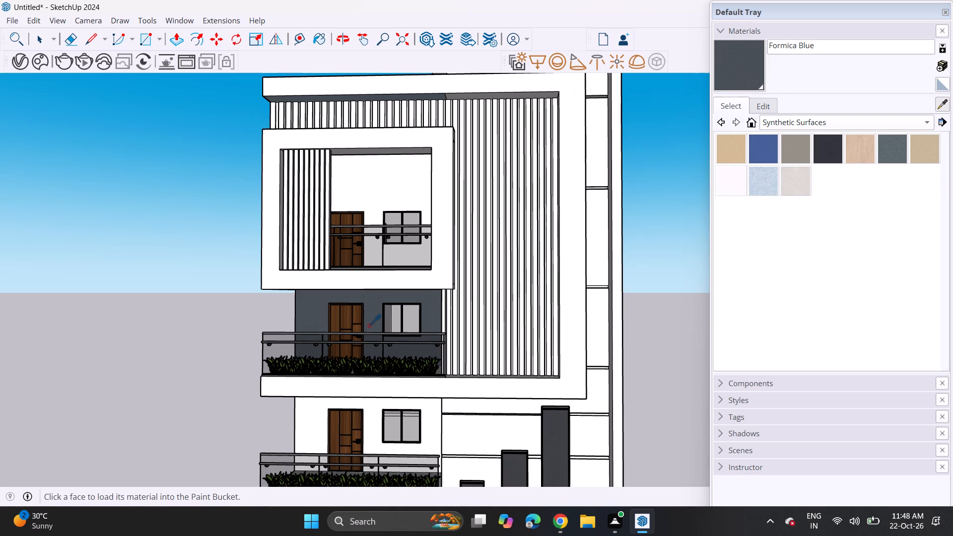
{"action": "left_click", "coordinate": [376, 303]}
{"action": "left_click", "coordinate": [418, 185]}
{"action": "scroll", "coordinate": [379, 267], "scroll_direction": "down", "scroll_amount": 4}
{"action": "left_click", "coordinate": [375, 373]}
{"action": "scroll", "coordinate": [374, 373], "scroll_direction": "down", "scroll_amount": 1}
{"action": "middle_click_drag", "start_coordinate": [375, 377], "coordinate": [413, 282]}
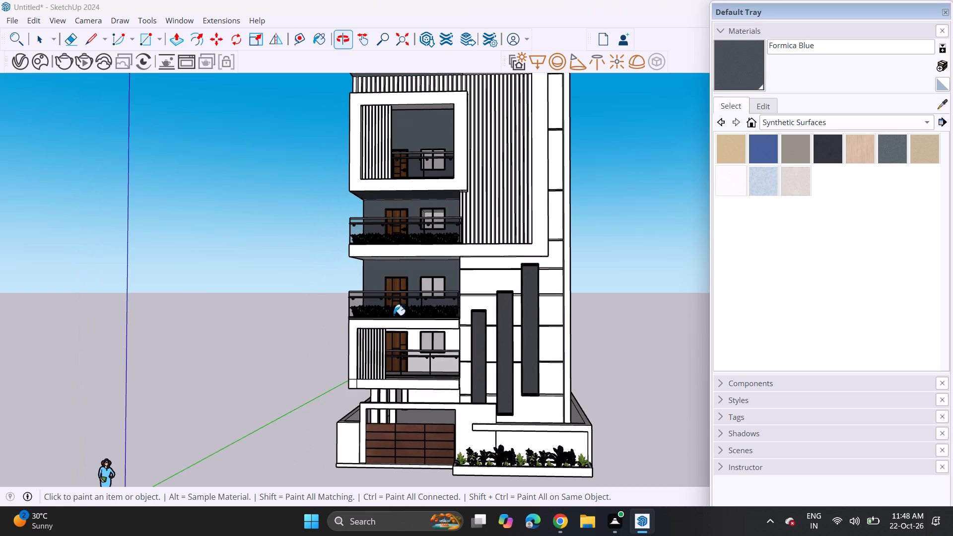
{"action": "left_click", "coordinate": [412, 337]}
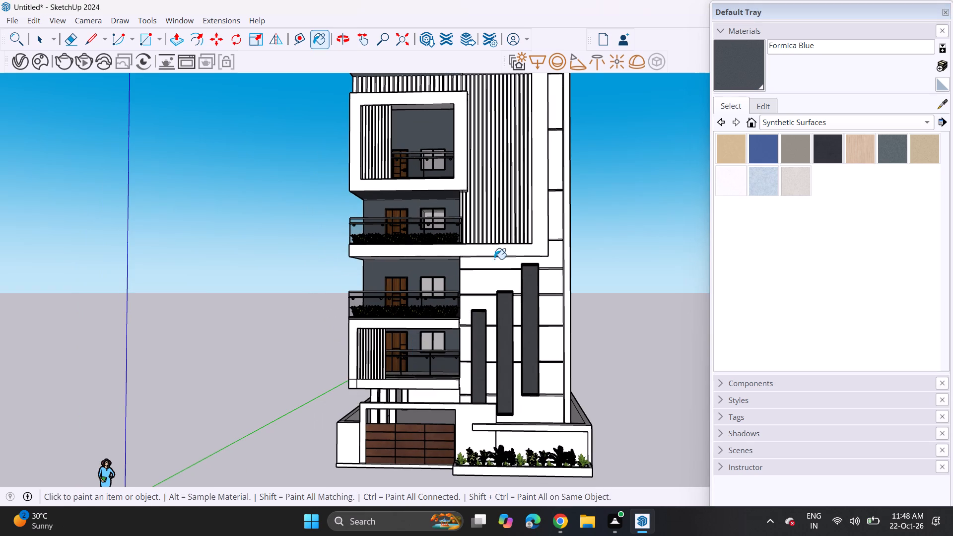
Paint the strips and grooves of the tall fluted facade panel nearest the upper planted balcony with the slate Formica Blue.
{"action": "scroll", "coordinate": [497, 240], "scroll_direction": "up", "scroll_amount": 4}
{"action": "scroll", "coordinate": [436, 180], "scroll_direction": "up", "scroll_amount": 9}
{"action": "left_click", "coordinate": [447, 194]}
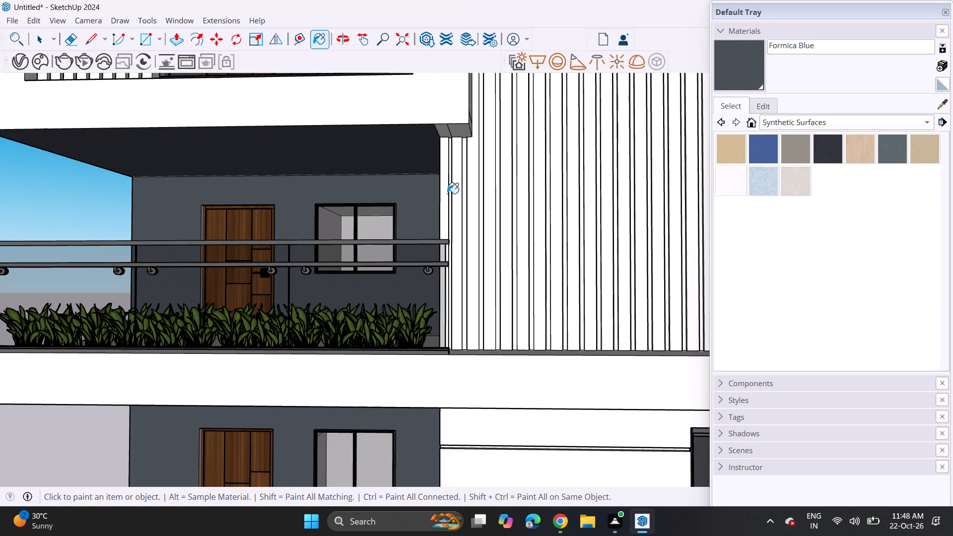
{"action": "left_click", "coordinate": [455, 184]}
{"action": "scroll", "coordinate": [460, 191], "scroll_direction": "up", "scroll_amount": 7}
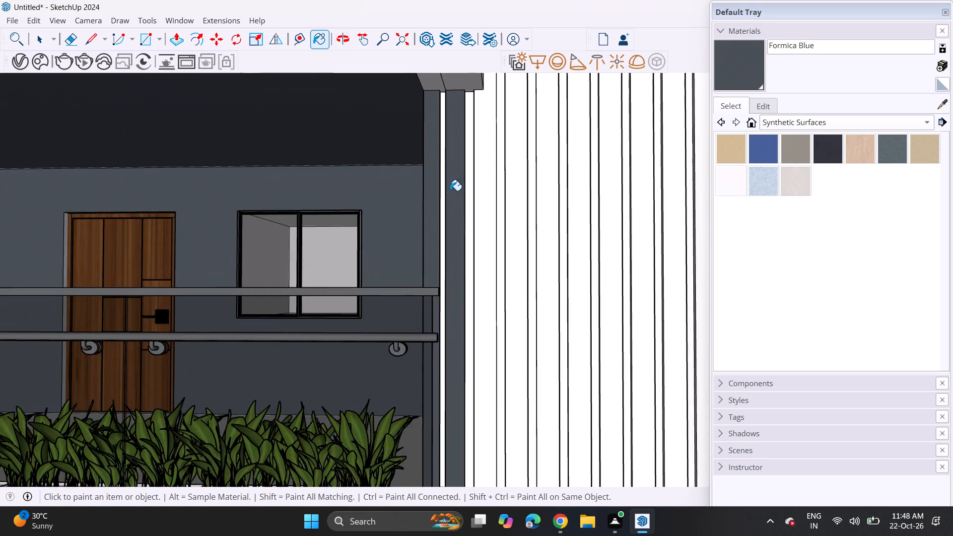
{"action": "left_click", "coordinate": [445, 185]}
{"action": "left_click", "coordinate": [438, 177]}
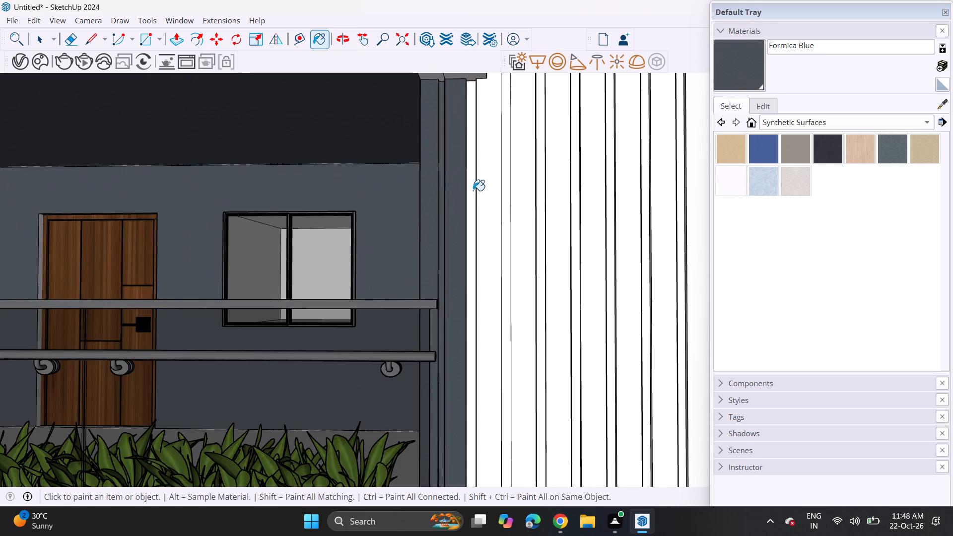
{"action": "left_click", "coordinate": [473, 191]}
{"action": "left_click", "coordinate": [486, 201]}
{"action": "left_click", "coordinate": [504, 210]}
{"action": "left_click", "coordinate": [516, 219]}
{"action": "left_click", "coordinate": [537, 221]}
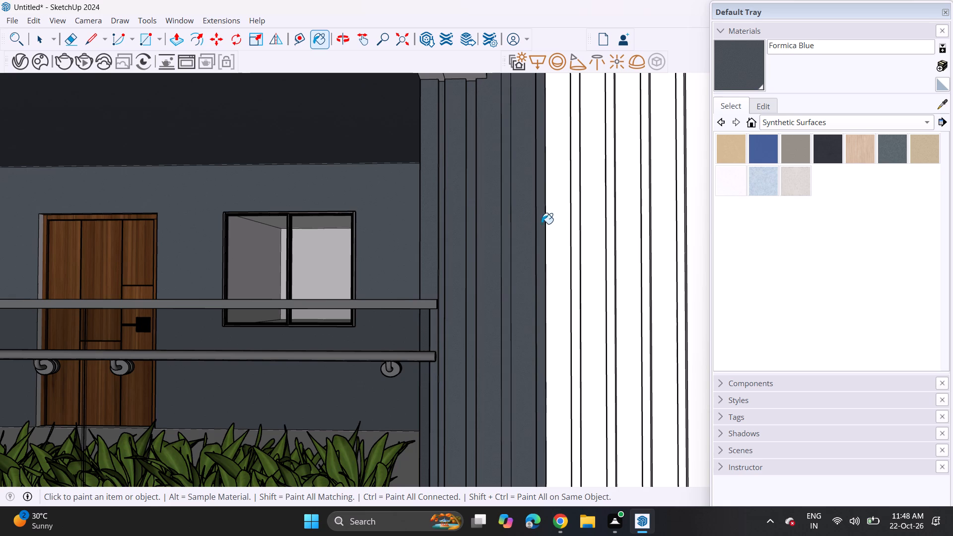
Continue the slate Formica Blue across the adjoining strips and grooves of the tall fluted panel, moving away from the balcony.
{"action": "left_click_drag", "start_coordinate": [542, 224], "coordinate": [552, 225]}
{"action": "left_click", "coordinate": [555, 225]}
{"action": "left_click_drag", "start_coordinate": [565, 224], "coordinate": [570, 224]}
{"action": "left_click_drag", "start_coordinate": [573, 224], "coordinate": [578, 226]}
{"action": "left_click", "coordinate": [581, 227]}
{"action": "left_click_drag", "start_coordinate": [588, 228], "coordinate": [595, 228]}
{"action": "left_click_drag", "start_coordinate": [596, 228], "coordinate": [605, 229]}
{"action": "left_click", "coordinate": [613, 228]}
{"action": "left_click_drag", "start_coordinate": [616, 230], "coordinate": [631, 231]}
{"action": "left_click", "coordinate": [637, 228]}
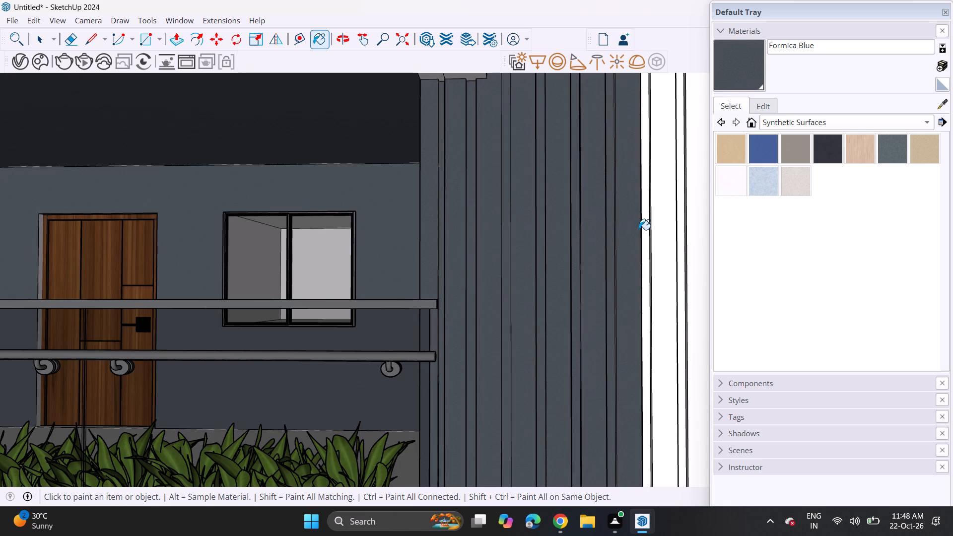
{"action": "left_click_drag", "start_coordinate": [640, 231], "coordinate": [651, 232]}
{"action": "left_click", "coordinate": [655, 231]}
{"action": "left_click", "coordinate": [649, 236]}
Paint the middle strips and grooves of the tall fluted panel with the slate Formica Blue.
{"action": "scroll", "coordinate": [627, 248], "scroll_direction": "down", "scroll_amount": 5}
{"action": "middle_click_drag", "start_coordinate": [608, 251], "coordinate": [418, 264], "text": "shift"}
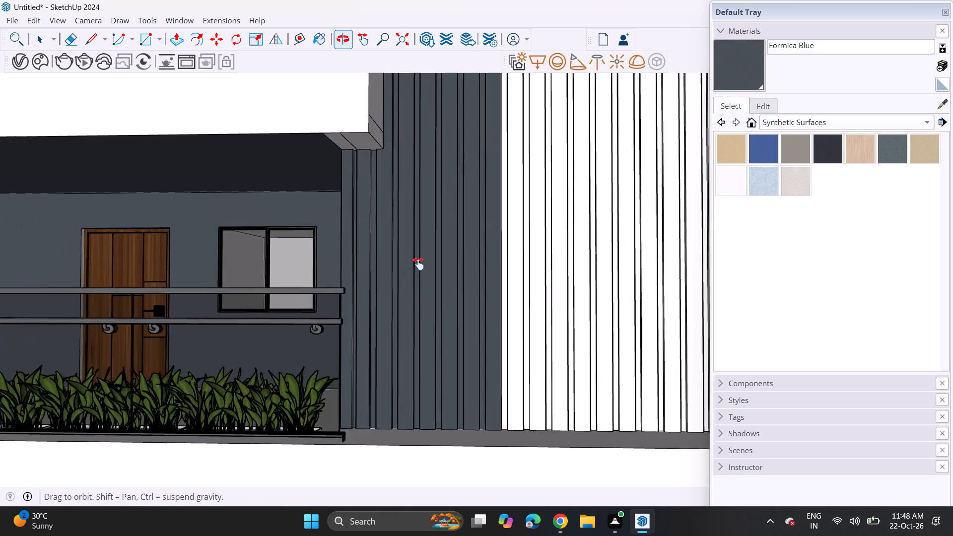
{"action": "middle_click_drag", "start_coordinate": [418, 264], "coordinate": [335, 292], "text": "shift"}
{"action": "double_click", "coordinate": [385, 294]}
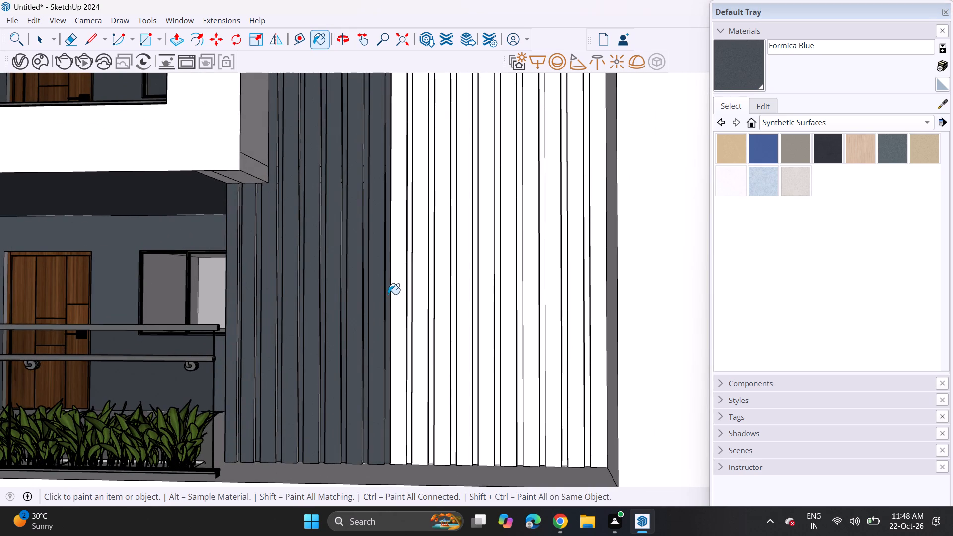
{"action": "left_click_drag", "start_coordinate": [388, 294], "coordinate": [394, 296]}
{"action": "left_click", "coordinate": [394, 296]}
{"action": "left_click_drag", "start_coordinate": [400, 298], "coordinate": [407, 301]}
{"action": "left_click", "coordinate": [407, 301]}
{"action": "left_click_drag", "start_coordinate": [409, 301], "coordinate": [414, 303]}
{"action": "left_click", "coordinate": [415, 303]}
{"action": "left_click", "coordinate": [418, 304]}
{"action": "left_click_drag", "start_coordinate": [424, 304], "coordinate": [432, 306]}
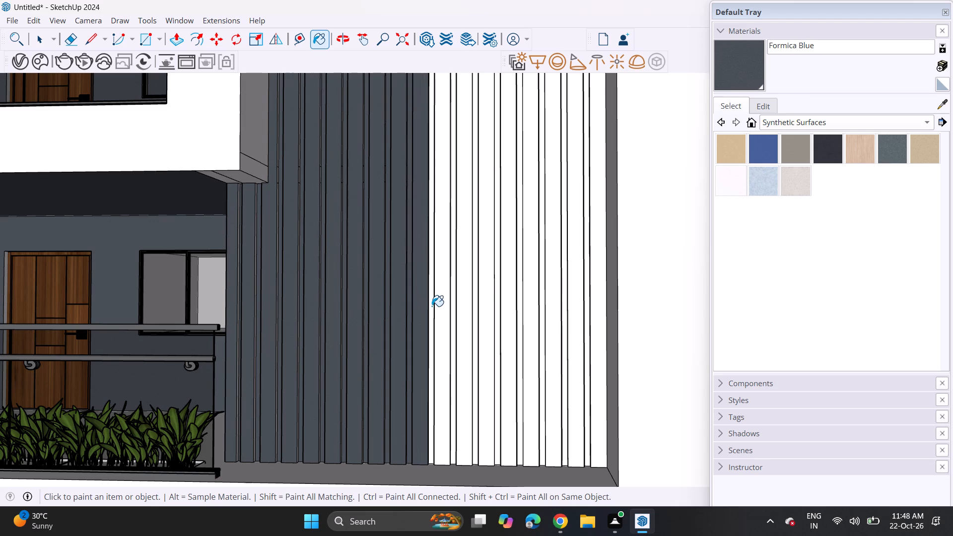
{"action": "left_click_drag", "start_coordinate": [432, 306], "coordinate": [435, 308]}
{"action": "left_click", "coordinate": [435, 308]}
{"action": "left_click_drag", "start_coordinate": [435, 308], "coordinate": [433, 303]}
{"action": "left_click", "coordinate": [430, 296]}
{"action": "left_click", "coordinate": [439, 296]}
{"action": "left_click", "coordinate": [459, 284]}
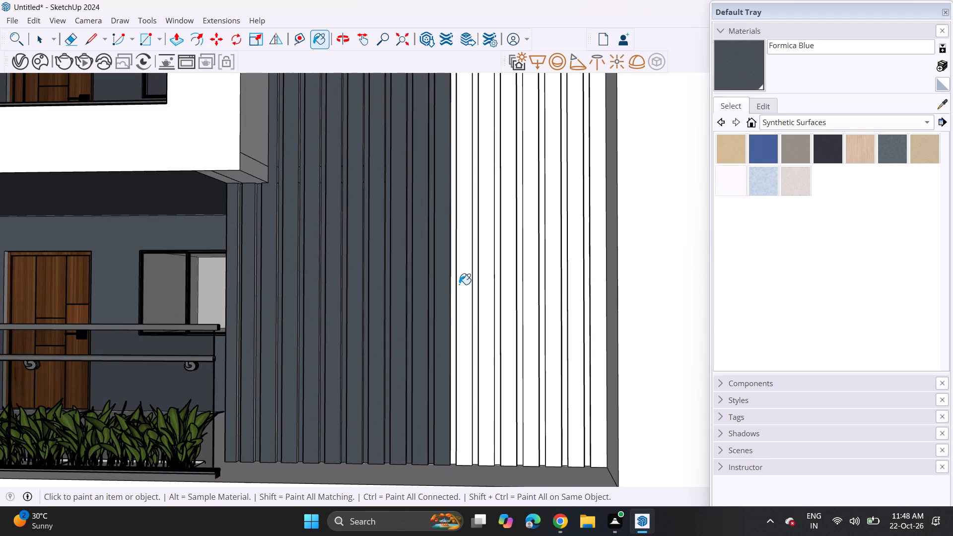
Extend the slate Formica Blue over the tall fluted panel's strips and grooves beyond its middle, towards the white border.
{"action": "left_click", "coordinate": [454, 298]}
{"action": "left_click", "coordinate": [454, 301]}
{"action": "left_click_drag", "start_coordinate": [462, 296], "coordinate": [468, 301]}
{"action": "left_click_drag", "start_coordinate": [489, 301], "coordinate": [489, 305]}
{"action": "left_click", "coordinate": [483, 308]}
{"action": "left_click_drag", "start_coordinate": [478, 314], "coordinate": [478, 320]}
{"action": "left_click", "coordinate": [478, 322]}
{"action": "left_click_drag", "start_coordinate": [488, 313], "coordinate": [491, 318]}
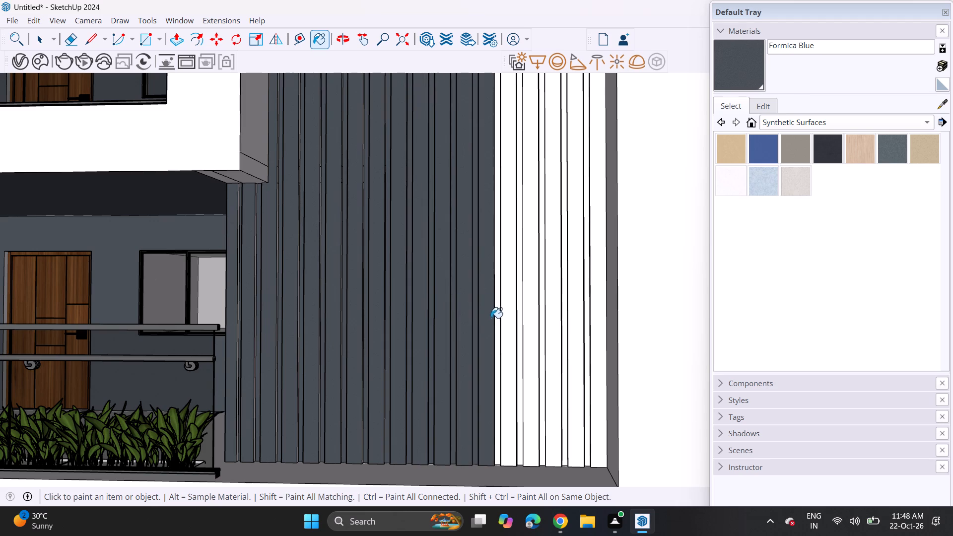
{"action": "left_click_drag", "start_coordinate": [491, 318], "coordinate": [491, 319]}
{"action": "left_click_drag", "start_coordinate": [493, 320], "coordinate": [497, 322]}
{"action": "left_click", "coordinate": [504, 325]}
{"action": "left_click", "coordinate": [508, 324]}
{"action": "left_click", "coordinate": [516, 327]}
{"action": "left_click", "coordinate": [522, 330]}
{"action": "left_click", "coordinate": [526, 331]}
Paint the last strips and grooves of the tall fluted panel beside its white border with the slate Formica Blue.
{"action": "left_click_drag", "start_coordinate": [530, 333], "coordinate": [536, 333]}
{"action": "left_click", "coordinate": [545, 328]}
{"action": "left_click_drag", "start_coordinate": [545, 333], "coordinate": [543, 342]}
{"action": "left_click", "coordinate": [544, 337]}
{"action": "left_click_drag", "start_coordinate": [559, 320], "coordinate": [562, 329]}
{"action": "left_click_drag", "start_coordinate": [567, 326], "coordinate": [569, 332]}
{"action": "left_click_drag", "start_coordinate": [569, 330], "coordinate": [580, 323]}
{"action": "left_click", "coordinate": [564, 337]}
{"action": "left_click_drag", "start_coordinate": [569, 326], "coordinate": [580, 327]}
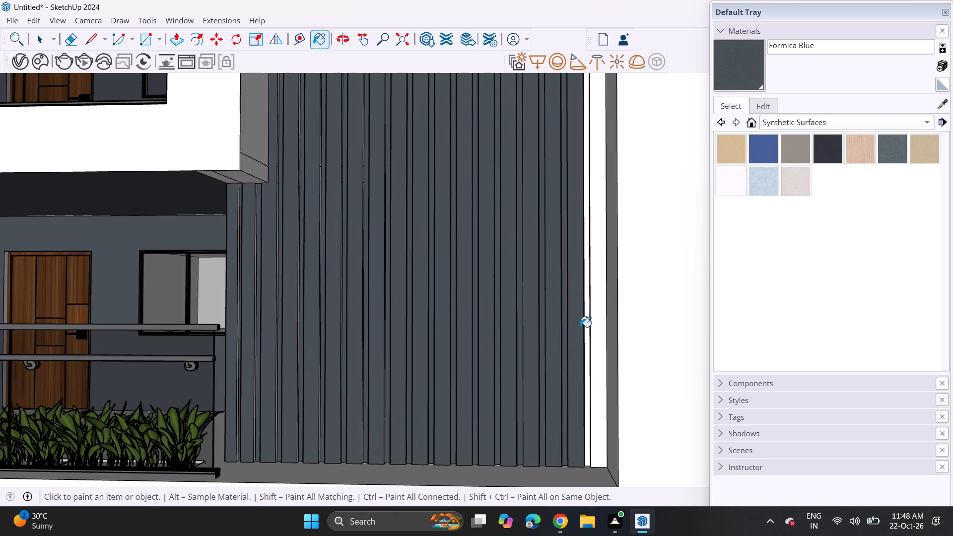
{"action": "left_click_drag", "start_coordinate": [580, 327], "coordinate": [581, 327]}
{"action": "left_click", "coordinate": [585, 328]}
{"action": "left_click", "coordinate": [587, 332]}
{"action": "left_click", "coordinate": [594, 324]}
Paint the outer-corner strips and grooves of the fluted band above the top framed balcony with the slate Formica Blue.
{"action": "scroll", "coordinate": [558, 320], "scroll_direction": "down", "scroll_amount": 5}
{"action": "scroll", "coordinate": [540, 276], "scroll_direction": "down", "scroll_amount": 10}
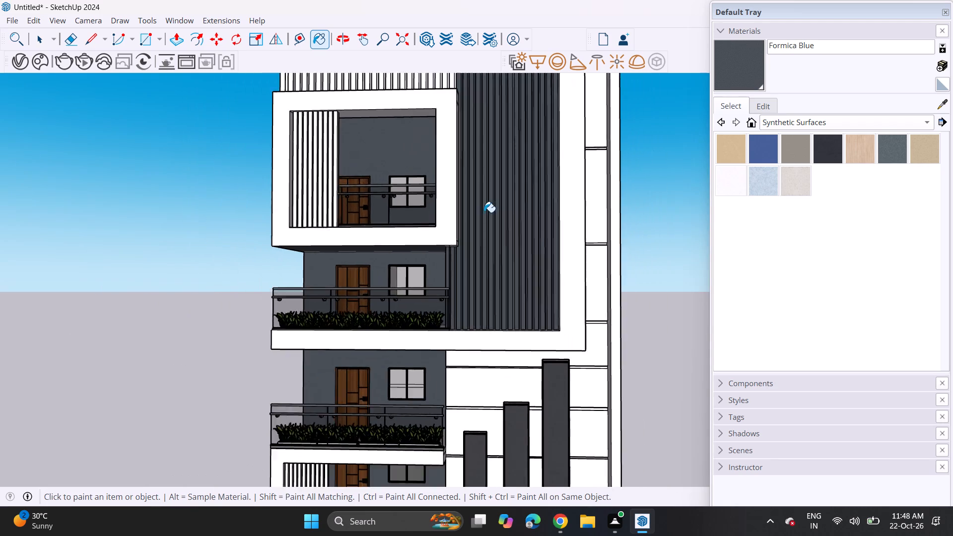
{"action": "scroll", "coordinate": [484, 212], "scroll_direction": "down", "scroll_amount": 2}
{"action": "scroll", "coordinate": [472, 161], "scroll_direction": "down", "scroll_amount": 1}
{"action": "middle_click_drag", "start_coordinate": [452, 111], "coordinate": [487, 220], "text": "shift"}
{"action": "scroll", "coordinate": [384, 209], "scroll_direction": "up", "scroll_amount": 7}
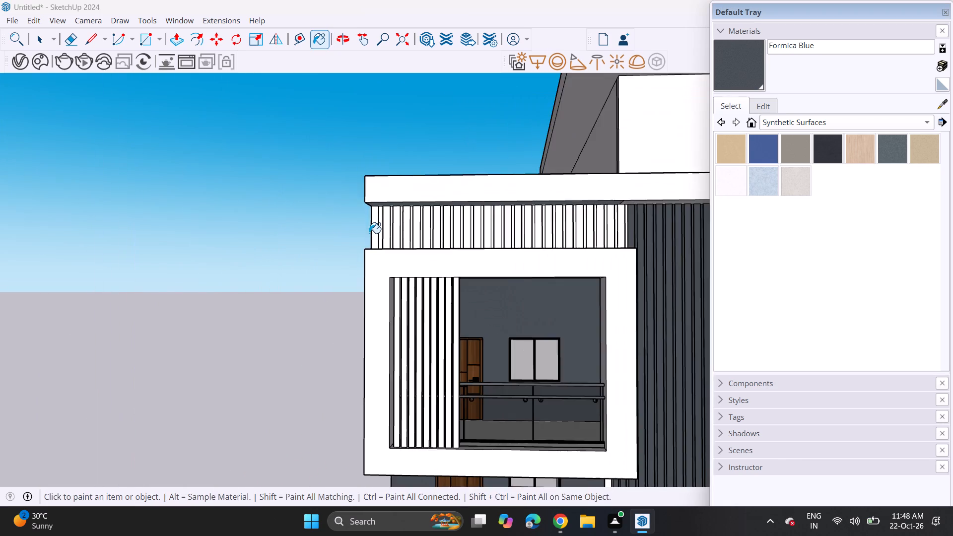
{"action": "scroll", "coordinate": [369, 233], "scroll_direction": "up", "scroll_amount": 9}
{"action": "left_click", "coordinate": [378, 232]}
{"action": "left_click_drag", "start_coordinate": [387, 228], "coordinate": [398, 228]}
{"action": "left_click", "coordinate": [411, 225]}
{"action": "left_click_drag", "start_coordinate": [414, 227], "coordinate": [422, 229]}
{"action": "left_click_drag", "start_coordinate": [424, 229], "coordinate": [434, 231]}
{"action": "left_click_drag", "start_coordinate": [435, 231], "coordinate": [440, 233]}
{"action": "left_click", "coordinate": [429, 232]}
{"action": "left_click", "coordinate": [464, 218]}
{"action": "left_click_drag", "start_coordinate": [467, 225], "coordinate": [474, 233]}
{"action": "left_click", "coordinate": [479, 231]}
{"action": "left_click_drag", "start_coordinate": [461, 224], "coordinate": [472, 232]}
{"action": "left_click", "coordinate": [494, 226]}
{"action": "left_click_drag", "start_coordinate": [495, 231], "coordinate": [488, 235]}
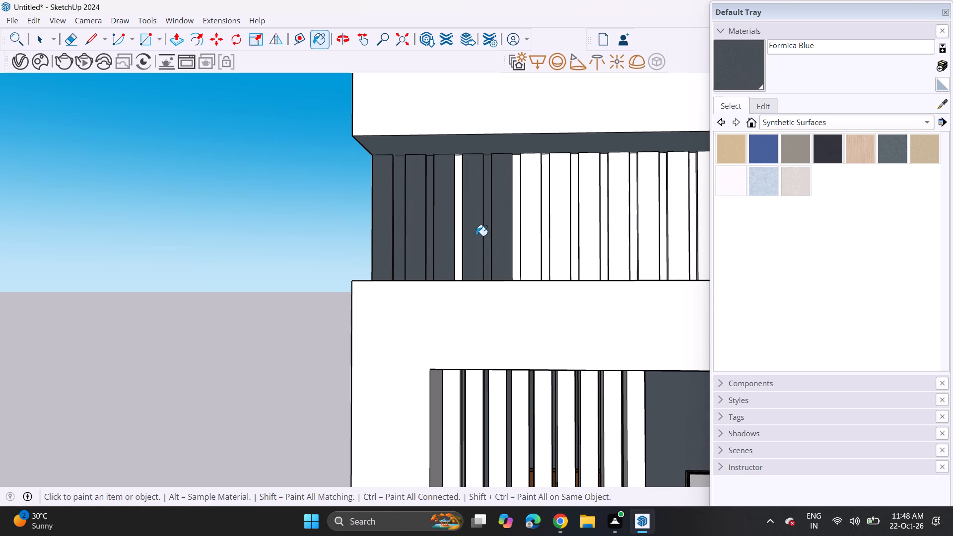
{"action": "left_click_drag", "start_coordinate": [458, 238], "coordinate": [453, 249]}
{"action": "left_click", "coordinate": [466, 253]}
{"action": "left_click_drag", "start_coordinate": [457, 245], "coordinate": [466, 246]}
{"action": "left_click", "coordinate": [501, 235]}
{"action": "left_click", "coordinate": [456, 231]}
Continue the slate Formica Blue along the top fluted band's strips and grooves, working inward from the outer corner.
{"action": "left_click", "coordinate": [514, 238]}
{"action": "left_click", "coordinate": [527, 233]}
{"action": "left_click", "coordinate": [530, 235]}
{"action": "left_click_drag", "start_coordinate": [541, 236], "coordinate": [546, 241]}
{"action": "left_click_drag", "start_coordinate": [548, 242], "coordinate": [549, 244]}
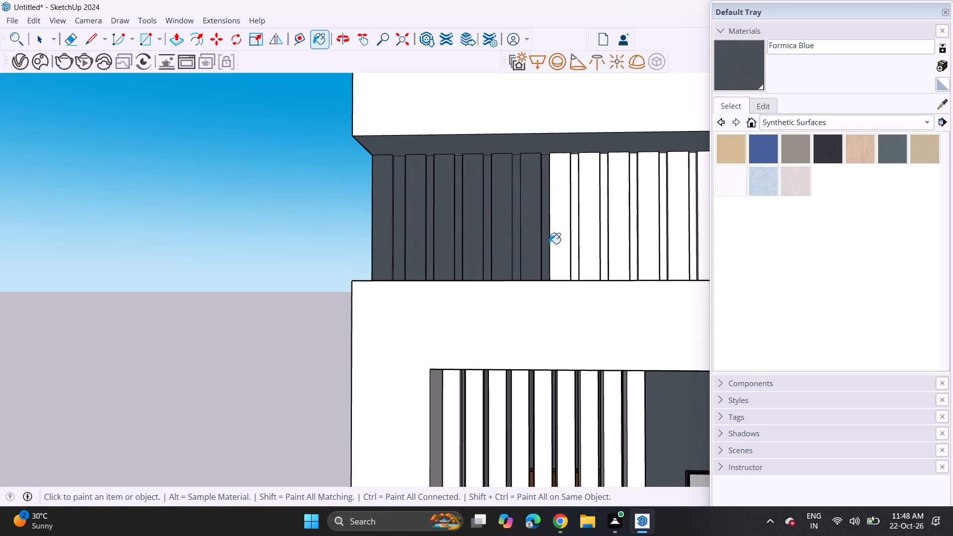
{"action": "left_click_drag", "start_coordinate": [549, 244], "coordinate": [558, 244]}
{"action": "left_click_drag", "start_coordinate": [573, 237], "coordinate": [576, 242]}
{"action": "left_click", "coordinate": [577, 243]}
{"action": "left_click_drag", "start_coordinate": [583, 245], "coordinate": [594, 247]}
{"action": "left_click", "coordinate": [597, 246]}
{"action": "left_click_drag", "start_coordinate": [601, 248], "coordinate": [607, 250]}
{"action": "left_click", "coordinate": [609, 250]}
{"action": "left_click_drag", "start_coordinate": [613, 253], "coordinate": [621, 253]}
{"action": "left_click_drag", "start_coordinate": [623, 252], "coordinate": [628, 255]}
{"action": "left_click_drag", "start_coordinate": [632, 255], "coordinate": [636, 255]}
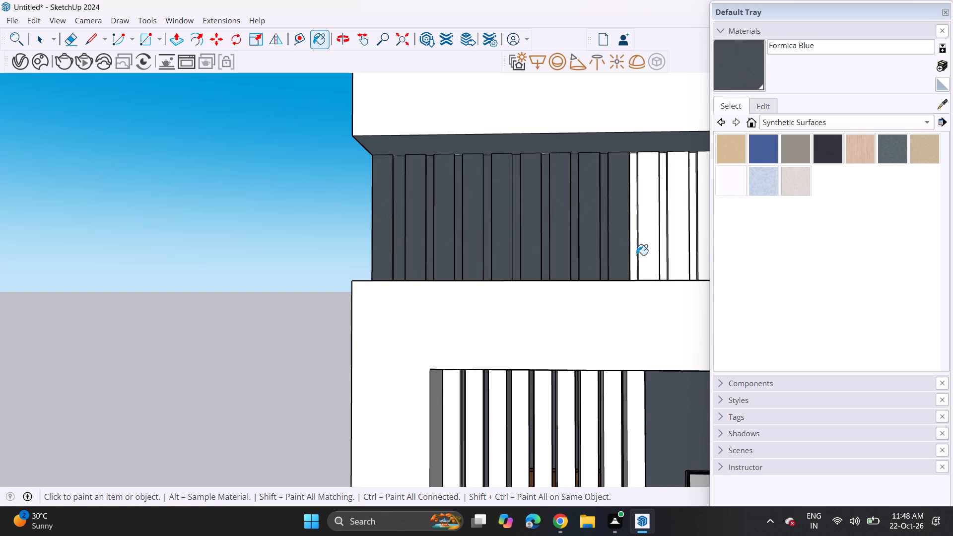
{"action": "left_click_drag", "start_coordinate": [636, 255], "coordinate": [638, 256]}
{"action": "left_click", "coordinate": [638, 256]}
{"action": "left_click", "coordinate": [638, 254]}
{"action": "left_click_drag", "start_coordinate": [638, 254], "coordinate": [630, 247]}
{"action": "left_click", "coordinate": [631, 247]}
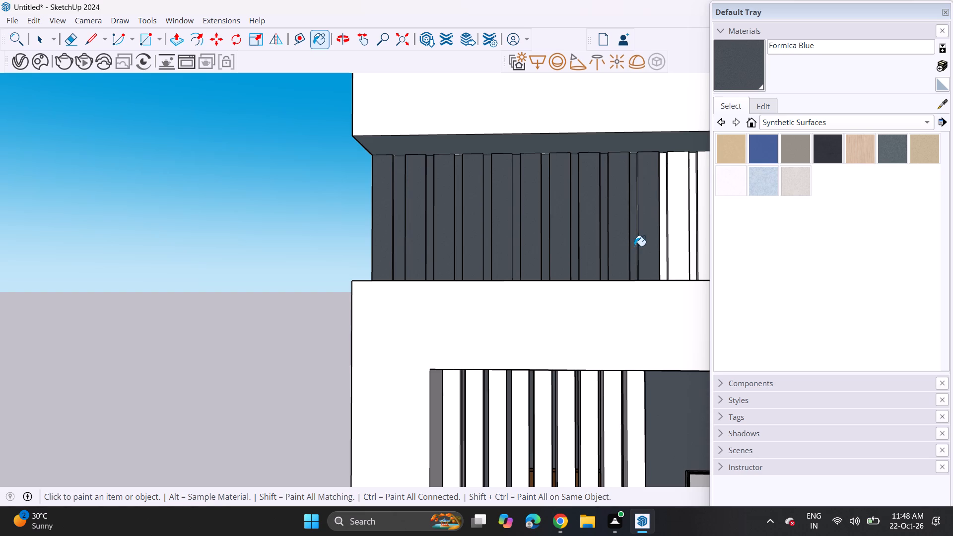
Paint the next few strips and grooves of the top fluted band, approaching its middle, with the slate Formica Blue.
{"action": "scroll", "coordinate": [624, 243], "scroll_direction": "down", "scroll_amount": 3}
{"action": "scroll", "coordinate": [617, 240], "scroll_direction": "up", "scroll_amount": 1}
{"action": "middle_click_drag", "start_coordinate": [614, 240], "coordinate": [256, 308]}
{"action": "scroll", "coordinate": [303, 297], "scroll_direction": "up", "scroll_amount": 2, "text": "shift"}
{"action": "middle_click_drag", "start_coordinate": [331, 267], "coordinate": [336, 244]}
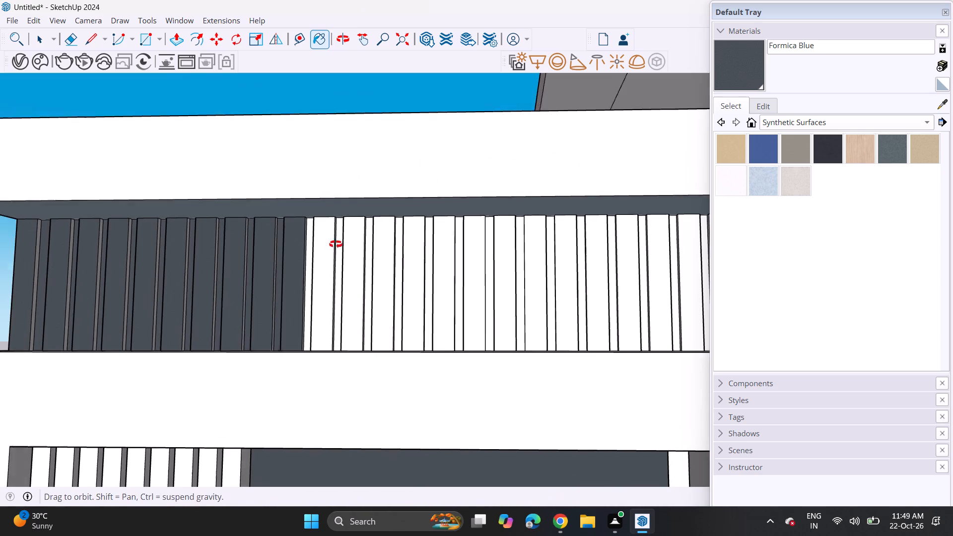
{"action": "middle_click_drag", "start_coordinate": [336, 244], "coordinate": [340, 232]}
{"action": "left_click", "coordinate": [315, 273]}
{"action": "left_click_drag", "start_coordinate": [314, 274], "coordinate": [311, 279]}
{"action": "left_click", "coordinate": [307, 281]}
{"action": "left_click_drag", "start_coordinate": [311, 288], "coordinate": [330, 293]}
{"action": "left_click", "coordinate": [342, 289]}
{"action": "left_click_drag", "start_coordinate": [342, 289], "coordinate": [355, 291]}
{"action": "left_click", "coordinate": [349, 287]}
{"action": "left_click", "coordinate": [339, 299]}
{"action": "left_click", "coordinate": [361, 299]}
{"action": "left_click_drag", "start_coordinate": [363, 300], "coordinate": [369, 307]}
{"action": "left_click", "coordinate": [369, 307]}
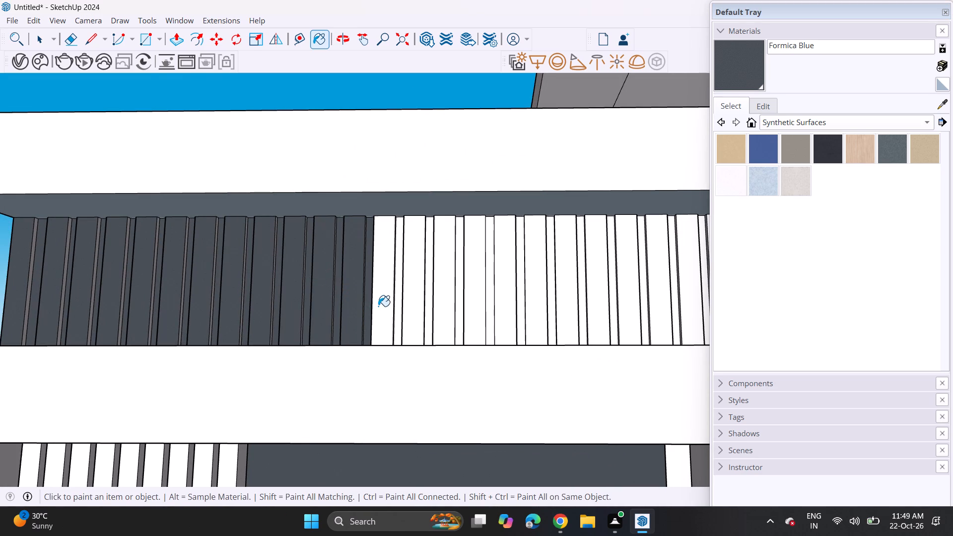
Paint the strips and grooves in the middle of the top fluted band with the slate Formica Blue.
{"action": "left_click", "coordinate": [382, 305]}
{"action": "left_click_drag", "start_coordinate": [387, 308], "coordinate": [401, 311]}
{"action": "double_click", "coordinate": [405, 310]}
{"action": "left_click_drag", "start_coordinate": [409, 316], "coordinate": [424, 315]}
{"action": "left_click_drag", "start_coordinate": [426, 315], "coordinate": [429, 320]}
{"action": "left_click_drag", "start_coordinate": [430, 321], "coordinate": [441, 321]}
{"action": "left_click", "coordinate": [441, 321]}
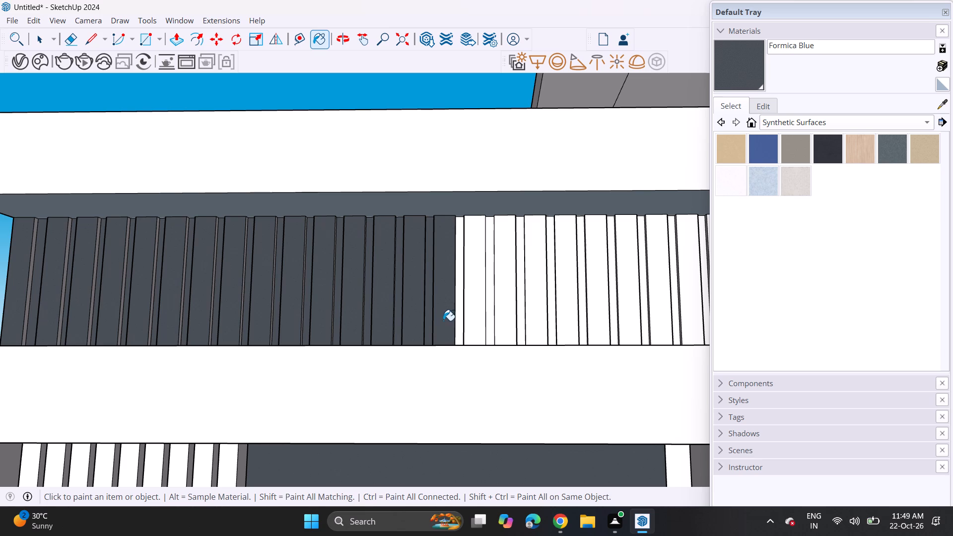
{"action": "left_click_drag", "start_coordinate": [447, 321], "coordinate": [458, 322]}
{"action": "left_click_drag", "start_coordinate": [458, 322], "coordinate": [464, 324]}
{"action": "left_click_drag", "start_coordinate": [470, 323], "coordinate": [475, 324]}
{"action": "left_click_drag", "start_coordinate": [476, 324], "coordinate": [491, 325]}
{"action": "left_click", "coordinate": [491, 325]}
Continue the slate Formica Blue over the top fluted band's strips and grooves beyond its middle, toward the inner end.
{"action": "left_click_drag", "start_coordinate": [496, 325], "coordinate": [505, 322]}
{"action": "left_click_drag", "start_coordinate": [508, 322], "coordinate": [515, 323]}
{"action": "left_click_drag", "start_coordinate": [519, 322], "coordinate": [524, 322]}
{"action": "left_click_drag", "start_coordinate": [526, 321], "coordinate": [531, 321]}
{"action": "left_click_drag", "start_coordinate": [532, 320], "coordinate": [541, 320]}
{"action": "left_click_drag", "start_coordinate": [542, 320], "coordinate": [554, 318]}
{"action": "left_click_drag", "start_coordinate": [558, 316], "coordinate": [565, 316]}
{"action": "left_click_drag", "start_coordinate": [571, 316], "coordinate": [583, 314]}
{"action": "left_click_drag", "start_coordinate": [587, 313], "coordinate": [601, 312]}
{"action": "left_click", "coordinate": [610, 311]}
{"action": "left_click_drag", "start_coordinate": [619, 314], "coordinate": [631, 315]}
{"action": "left_click_drag", "start_coordinate": [634, 315], "coordinate": [643, 315]}
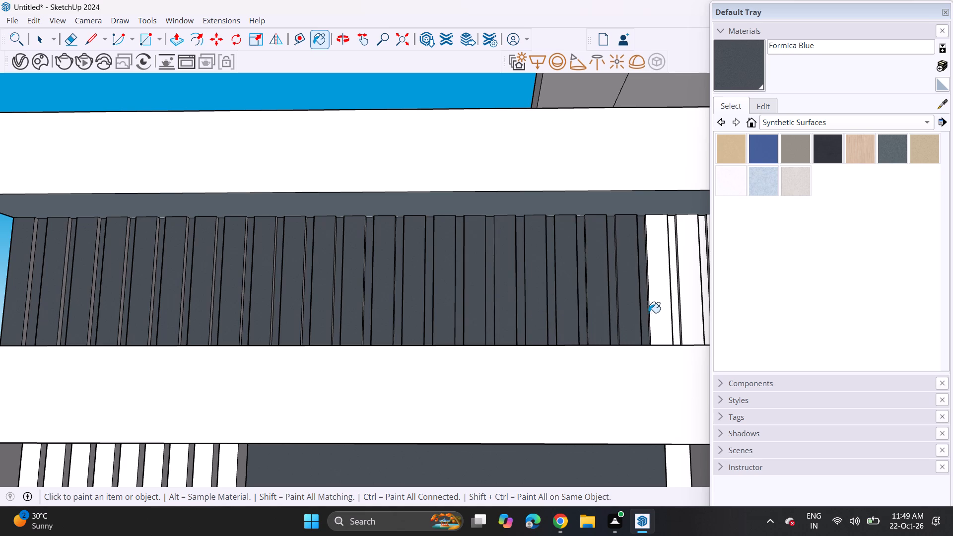
Paint two more strips and the groove between them near the top fluted band's inner end with the slate Formica Blue.
{"action": "left_click_drag", "start_coordinate": [652, 314], "coordinate": [671, 310]}
{"action": "left_click", "coordinate": [668, 312]}
{"action": "left_click", "coordinate": [678, 310]}
{"action": "left_click_drag", "start_coordinate": [679, 311], "coordinate": [684, 311]}
{"action": "left_click", "coordinate": [680, 311]}
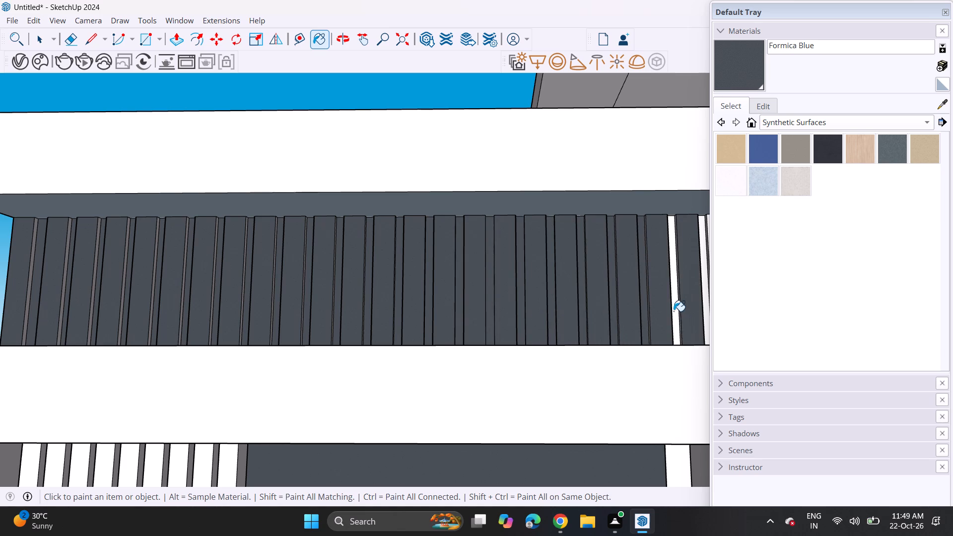
{"action": "left_click", "coordinate": [674, 311]}
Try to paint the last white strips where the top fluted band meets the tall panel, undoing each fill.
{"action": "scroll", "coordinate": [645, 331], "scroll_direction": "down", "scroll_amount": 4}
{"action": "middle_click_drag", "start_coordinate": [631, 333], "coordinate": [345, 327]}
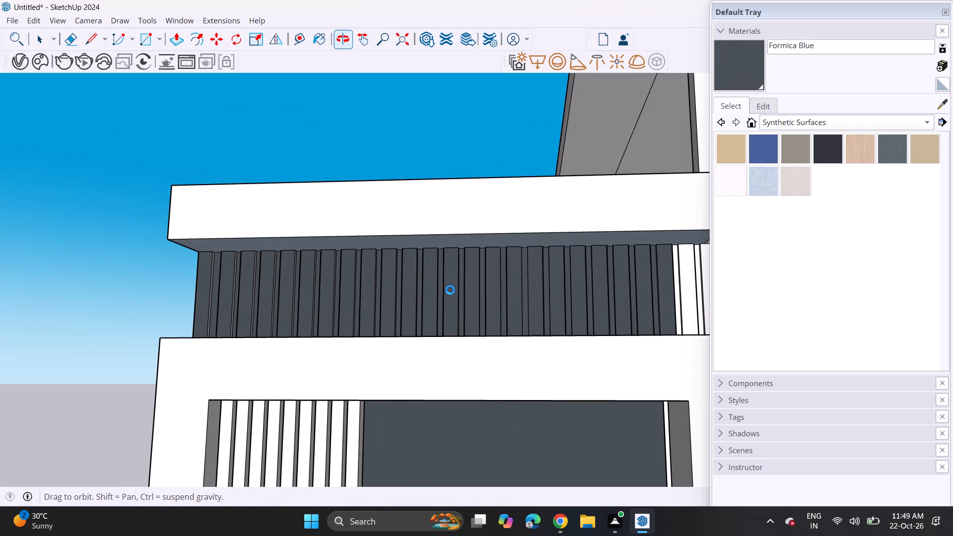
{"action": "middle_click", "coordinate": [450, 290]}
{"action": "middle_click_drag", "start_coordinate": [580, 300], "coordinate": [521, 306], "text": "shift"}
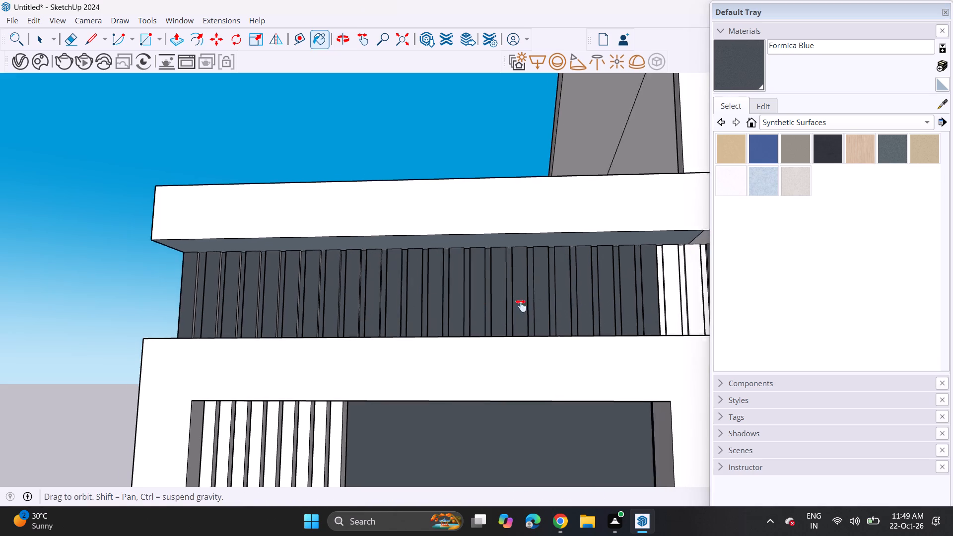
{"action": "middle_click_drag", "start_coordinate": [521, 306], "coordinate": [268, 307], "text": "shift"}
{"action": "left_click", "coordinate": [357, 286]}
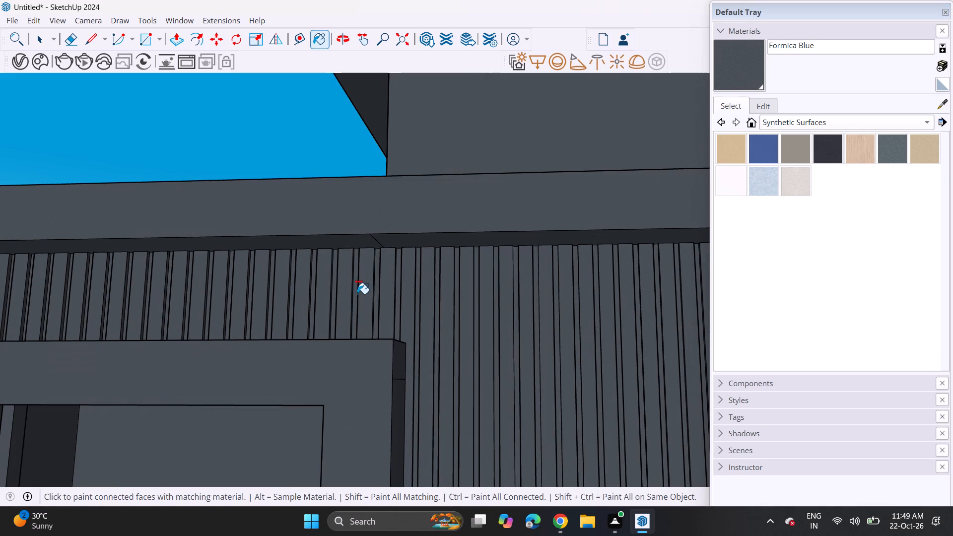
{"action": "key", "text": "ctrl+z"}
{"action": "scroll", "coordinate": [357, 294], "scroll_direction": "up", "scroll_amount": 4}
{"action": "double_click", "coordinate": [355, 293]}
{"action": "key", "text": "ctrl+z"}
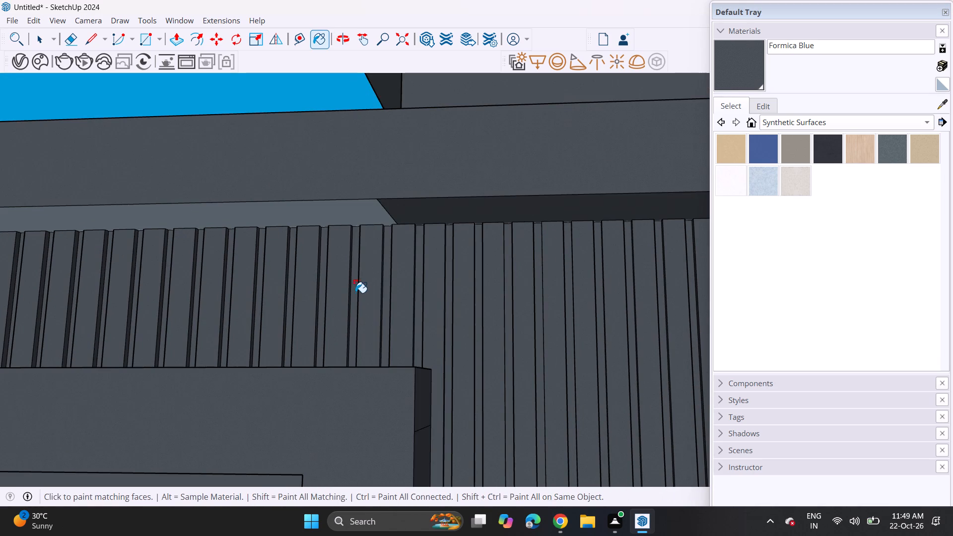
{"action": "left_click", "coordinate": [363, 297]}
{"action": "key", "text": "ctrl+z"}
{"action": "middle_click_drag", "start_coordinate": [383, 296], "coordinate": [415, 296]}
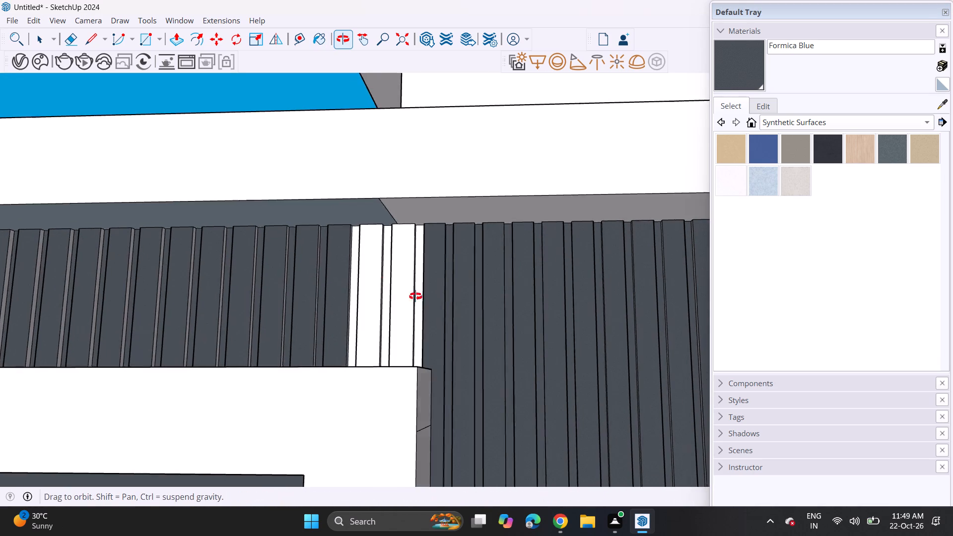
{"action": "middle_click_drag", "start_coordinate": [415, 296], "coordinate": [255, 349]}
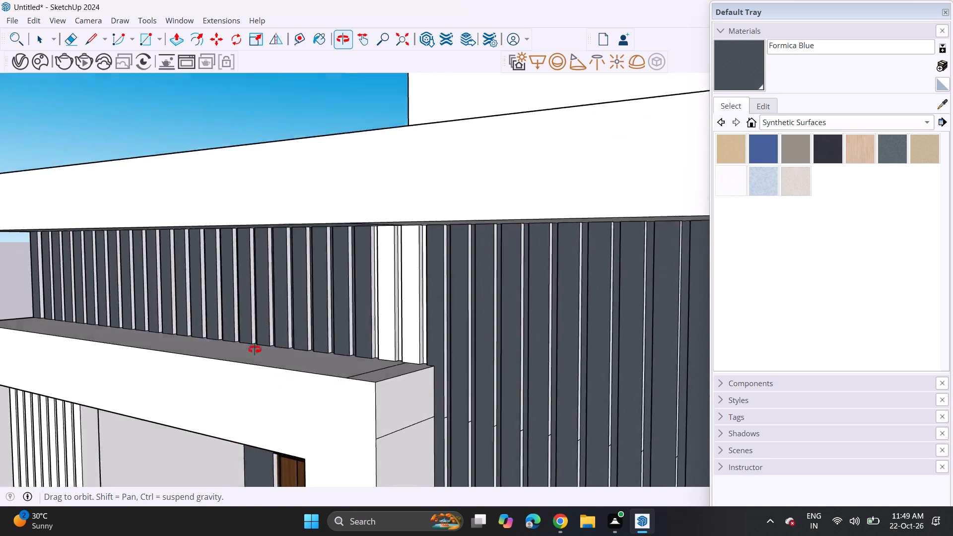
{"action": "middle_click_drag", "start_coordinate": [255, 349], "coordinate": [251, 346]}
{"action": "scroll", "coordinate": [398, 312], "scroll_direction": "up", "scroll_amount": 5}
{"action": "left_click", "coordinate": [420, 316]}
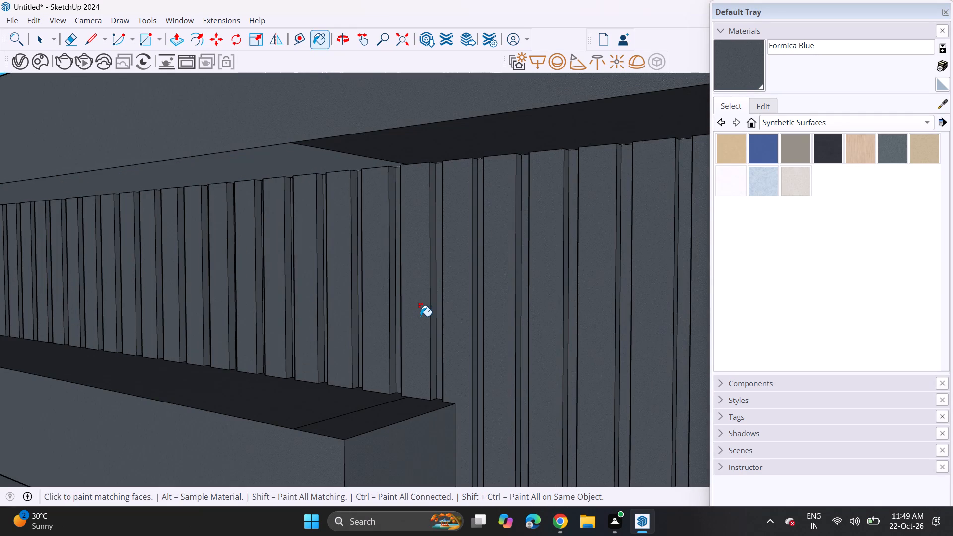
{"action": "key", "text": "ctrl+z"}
Draw lines along the top edges of the two unpainted strips at the top fluted band's inner end.
{"action": "middle_click_drag", "start_coordinate": [387, 275], "coordinate": [416, 205]}
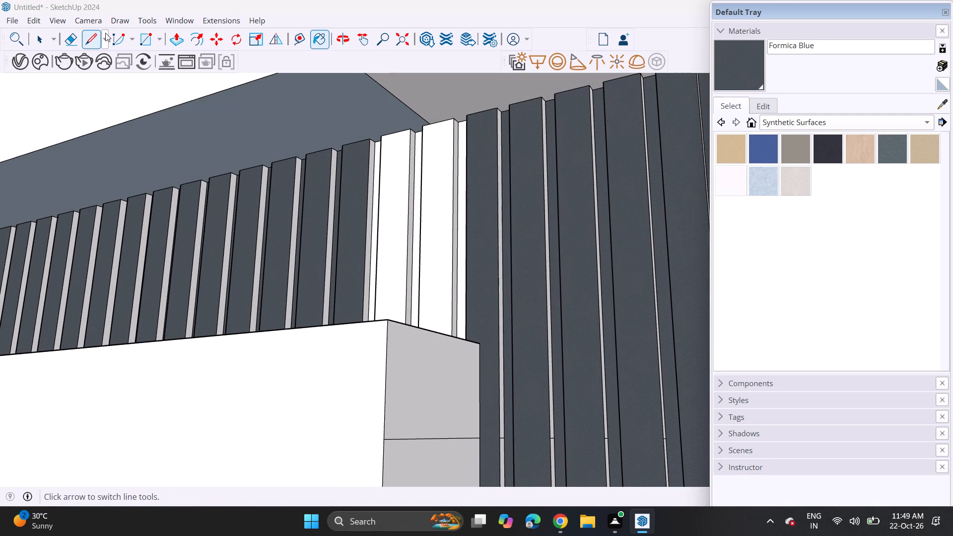
{"action": "left_click", "coordinate": [95, 38]}
{"action": "left_click", "coordinate": [381, 138]}
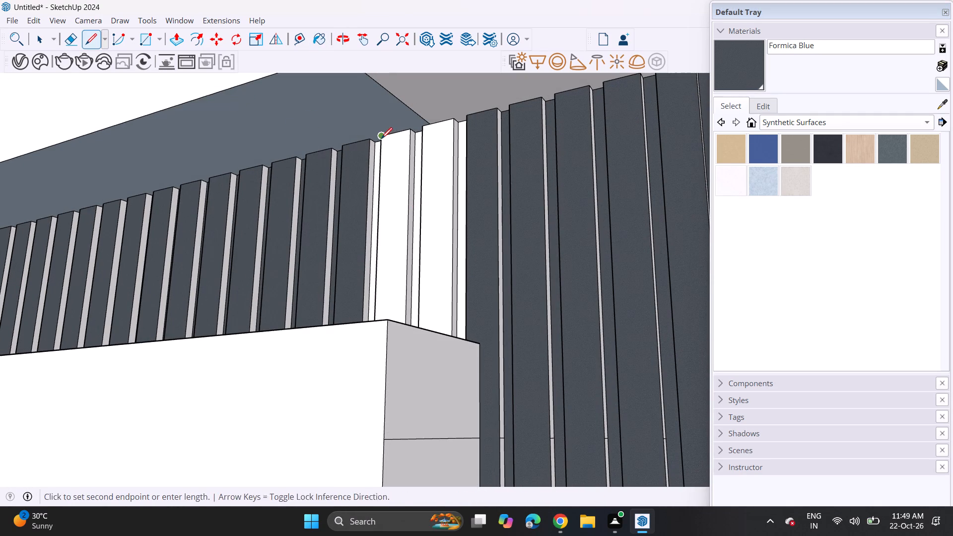
{"action": "left_click", "coordinate": [411, 132]}
{"action": "left_click", "coordinate": [424, 126]}
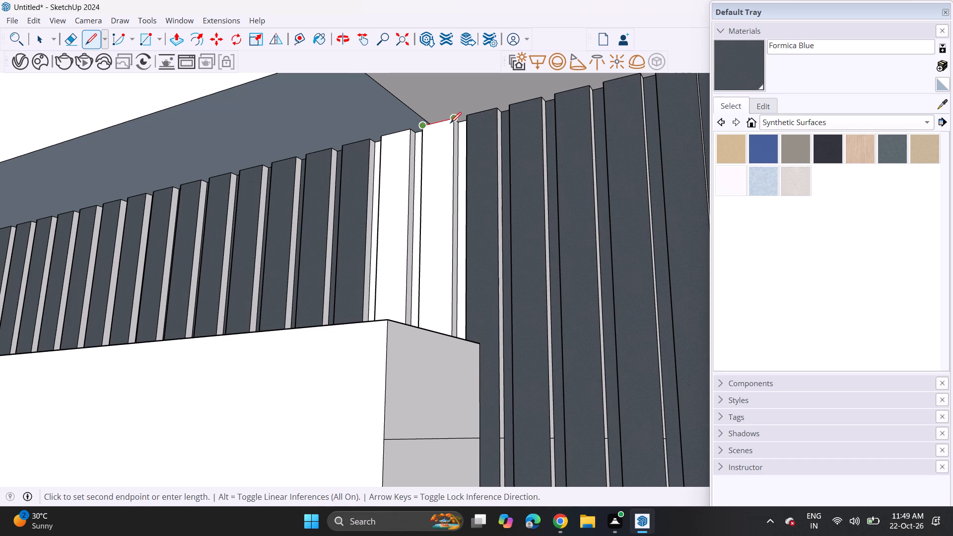
{"action": "left_click", "coordinate": [450, 123]}
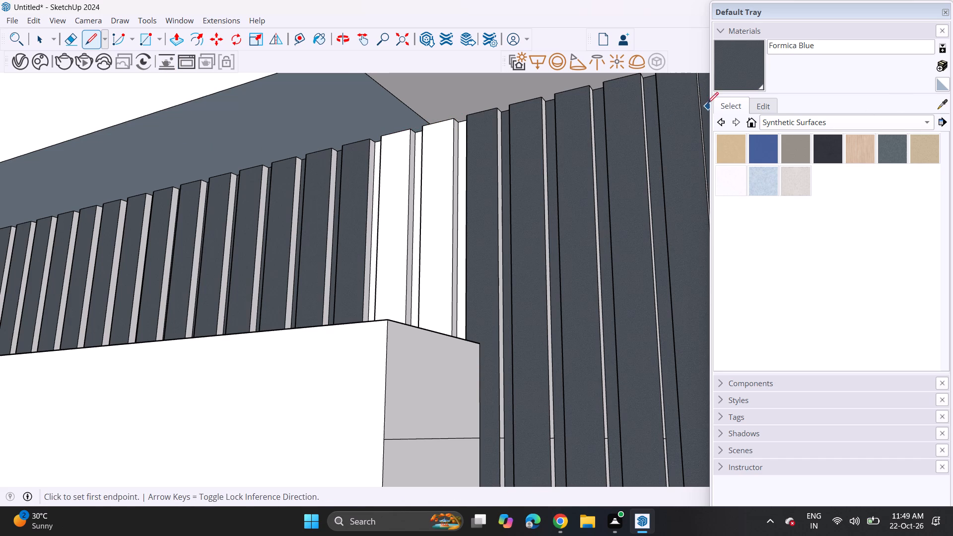
Paint the two remaining strips and their adjoining grooves beside the tall fluted panel with the slate Formica Blue.
{"action": "left_click", "coordinate": [747, 76]}
{"action": "left_click", "coordinate": [438, 226]}
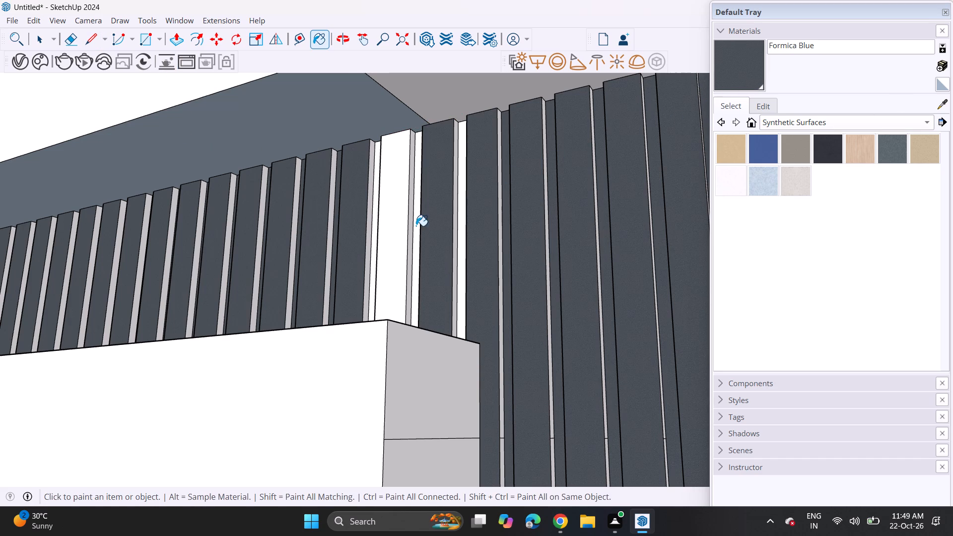
{"action": "left_click", "coordinate": [413, 224]}
{"action": "left_click", "coordinate": [402, 224]}
{"action": "scroll", "coordinate": [402, 251], "scroll_direction": "down", "scroll_amount": 4}
{"action": "middle_click_drag", "start_coordinate": [395, 253], "coordinate": [483, 305]}
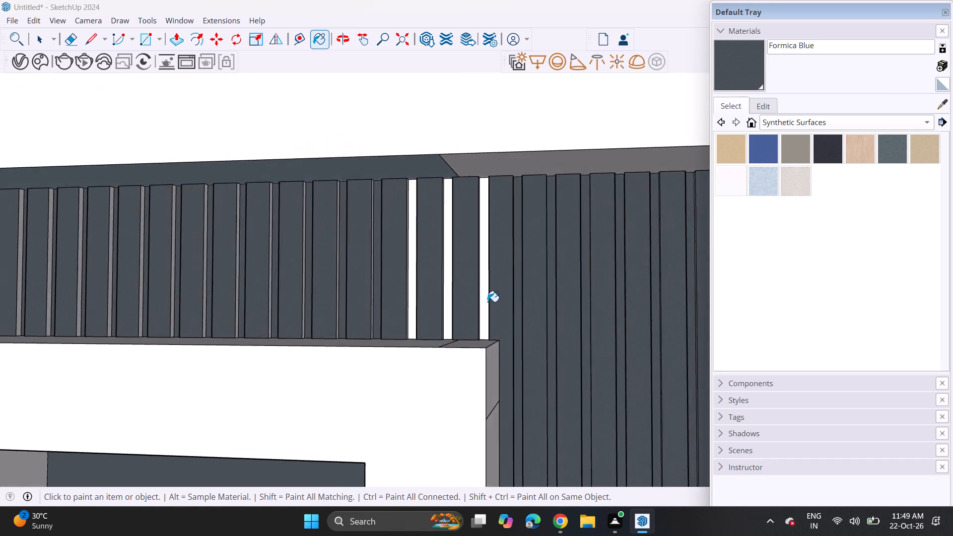
{"action": "scroll", "coordinate": [503, 264], "scroll_direction": "up", "scroll_amount": 4}
{"action": "left_click", "coordinate": [474, 280]}
{"action": "left_click", "coordinate": [409, 284]}
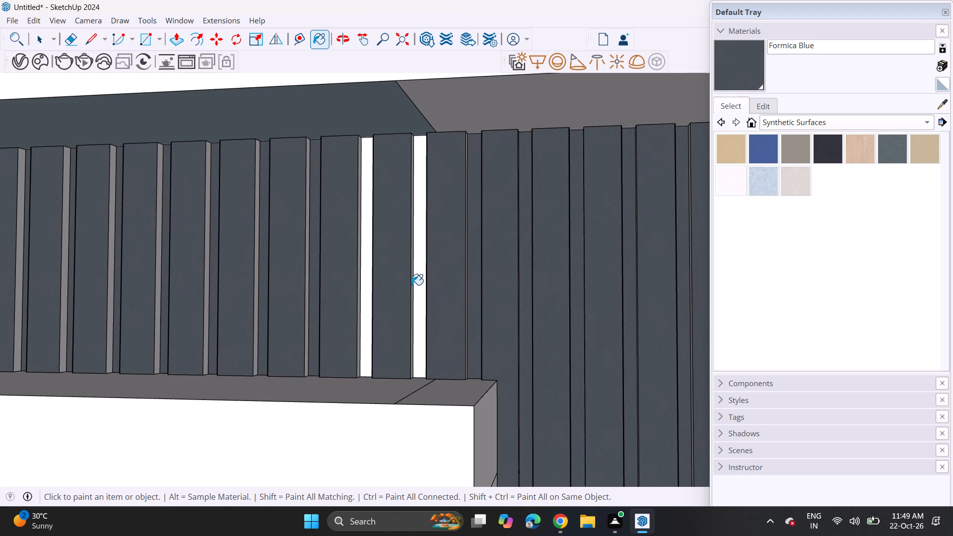
{"action": "left_click", "coordinate": [414, 288]}
{"action": "left_click", "coordinate": [366, 278]}
Examine the building's whole front facade with the finished fluted cladding.
{"action": "scroll", "coordinate": [397, 244], "scroll_direction": "down", "scroll_amount": 5}
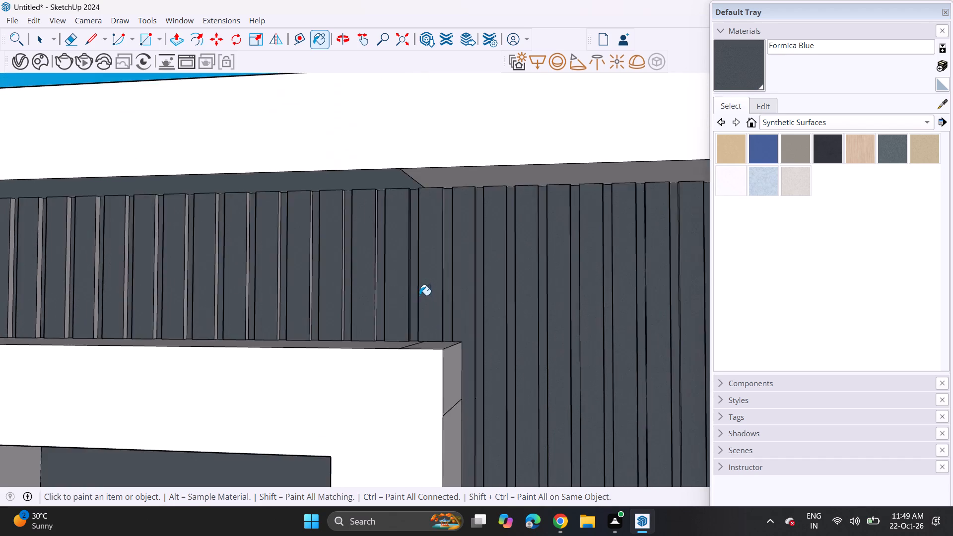
{"action": "scroll", "coordinate": [419, 295], "scroll_direction": "down", "scroll_amount": 20}
{"action": "scroll", "coordinate": [419, 295], "scroll_direction": "down", "scroll_amount": 8}
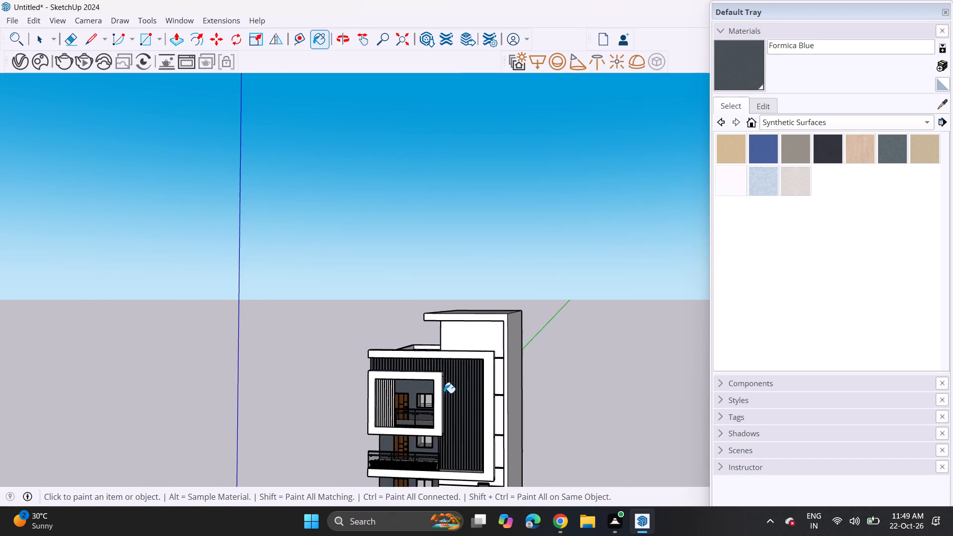
{"action": "middle_click_drag", "start_coordinate": [439, 399], "coordinate": [443, 313]}
{"action": "scroll", "coordinate": [443, 310], "scroll_direction": "down", "scroll_amount": 5}
{"action": "middle_click_drag", "start_coordinate": [456, 383], "coordinate": [524, 359]}
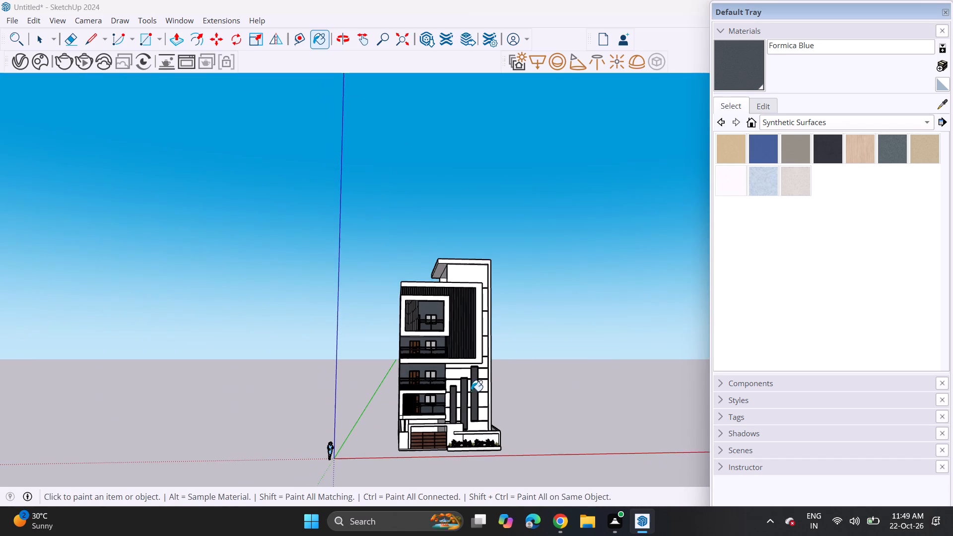
{"action": "middle_click_drag", "start_coordinate": [444, 405], "coordinate": [434, 401]}
{"action": "scroll", "coordinate": [437, 432], "scroll_direction": "up", "scroll_amount": 5}
{"action": "middle_click_drag", "start_coordinate": [466, 435], "coordinate": [467, 431]}
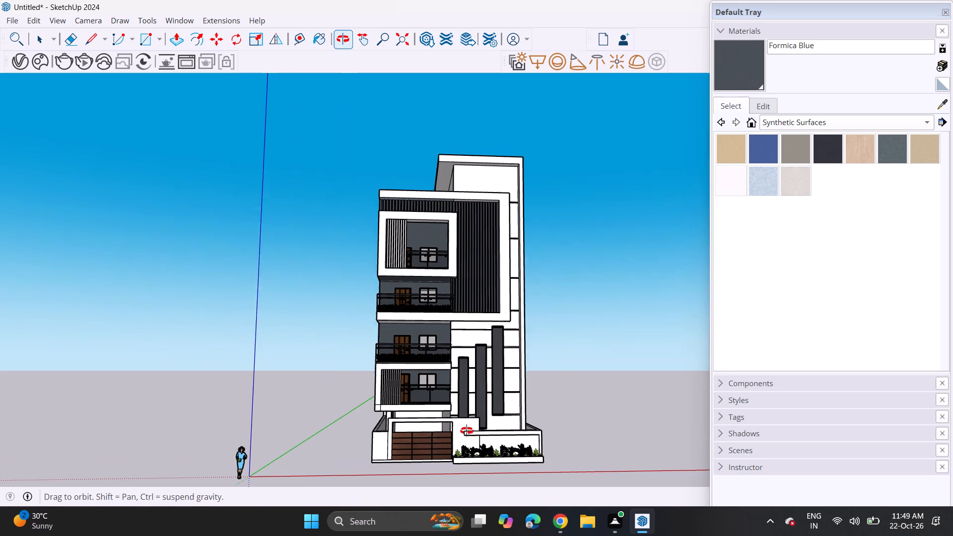
{"action": "middle_click_drag", "start_coordinate": [467, 431], "coordinate": [462, 428]}
{"action": "scroll", "coordinate": [465, 429], "scroll_direction": "up", "scroll_amount": 3}
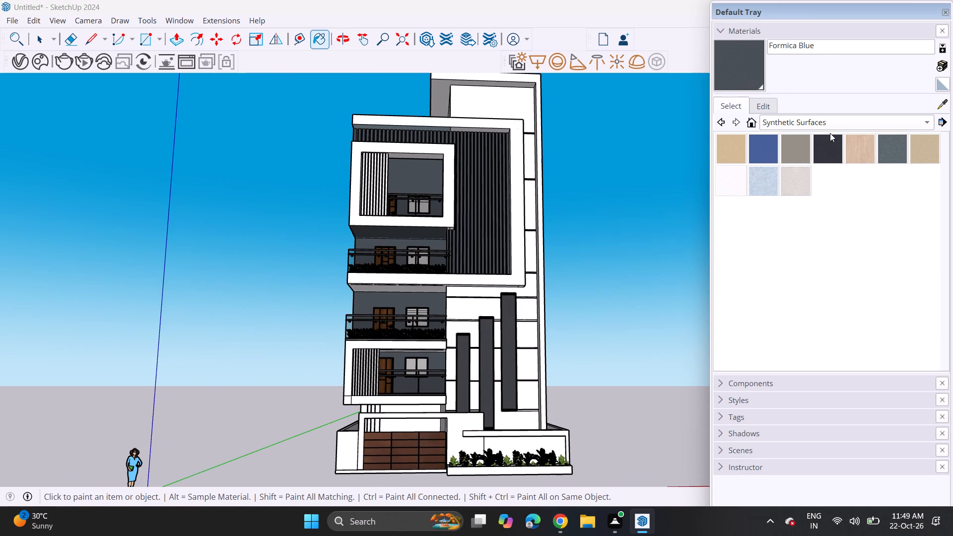
Browse the Wood and Colors material collections for a finish to use on the facade.
{"action": "left_click", "coordinate": [831, 125]}
{"action": "left_click", "coordinate": [802, 203]}
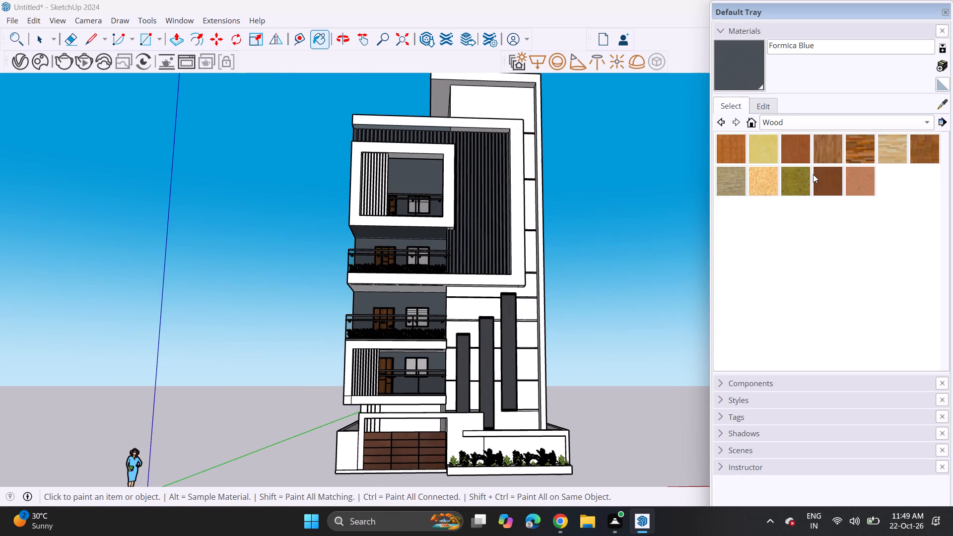
{"action": "left_click", "coordinate": [831, 123]}
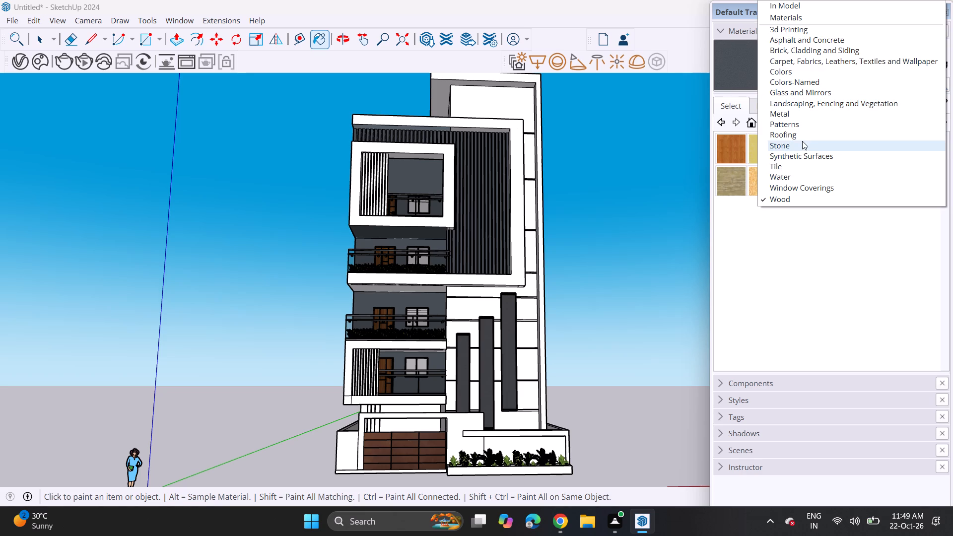
{"action": "left_click", "coordinate": [803, 73]}
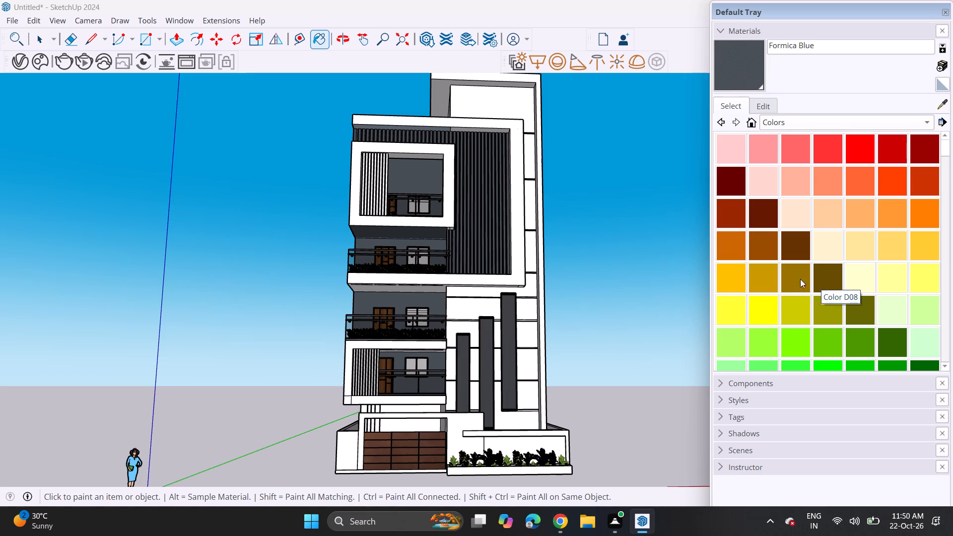
{"action": "scroll", "coordinate": [837, 285], "scroll_direction": "down", "scroll_amount": 6}
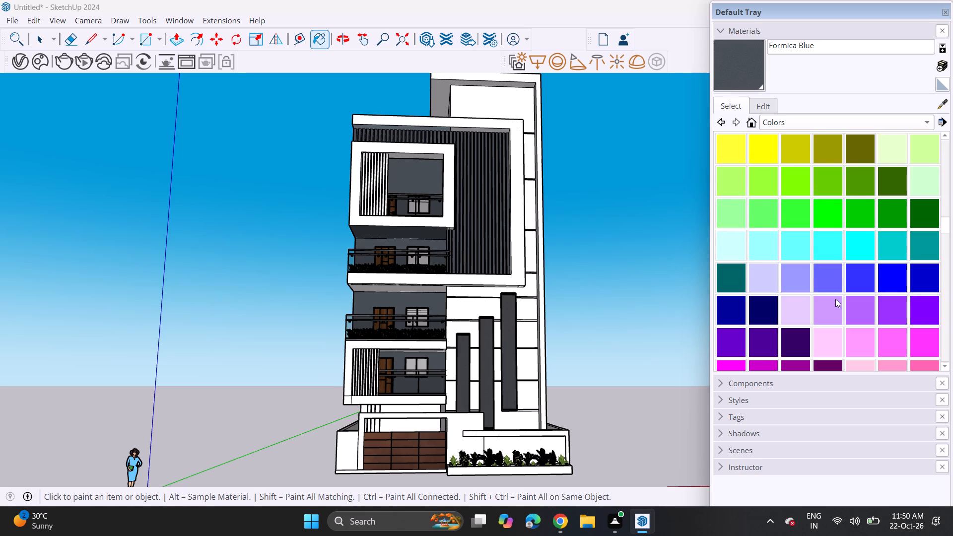
{"action": "scroll", "coordinate": [835, 299], "scroll_direction": "down", "scroll_amount": 7}
{"action": "scroll", "coordinate": [838, 300], "scroll_direction": "up", "scroll_amount": 12}
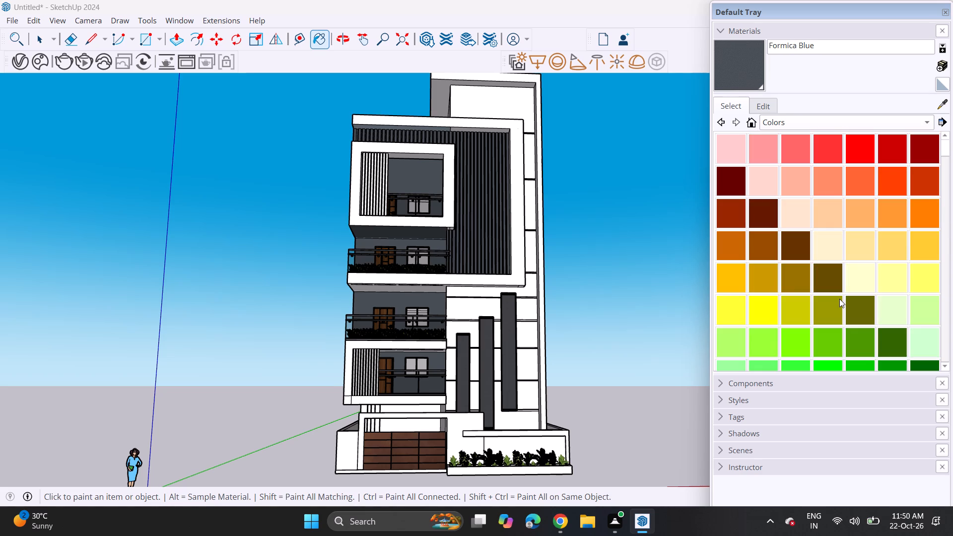
{"action": "scroll", "coordinate": [839, 299], "scroll_direction": "up", "scroll_amount": 4}
Paint the front face of the large white frame around the fluted facade with 0043_SaddleBrown from the Colors-Named collection.
{"action": "left_click", "coordinate": [798, 125]}
{"action": "left_click", "coordinate": [795, 132]}
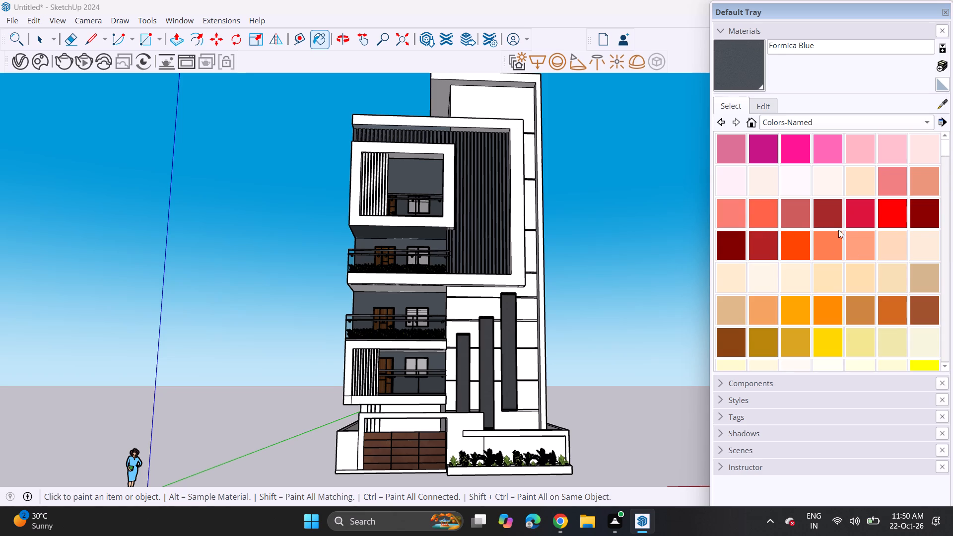
{"action": "scroll", "coordinate": [841, 253], "scroll_direction": "down", "scroll_amount": 5}
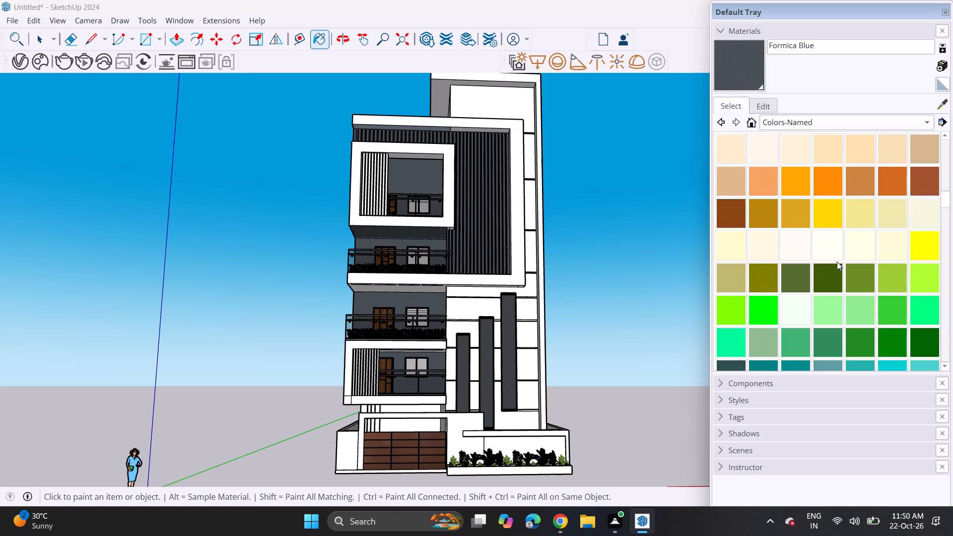
{"action": "scroll", "coordinate": [836, 263], "scroll_direction": "down", "scroll_amount": 1}
{"action": "left_click", "coordinate": [727, 194]}
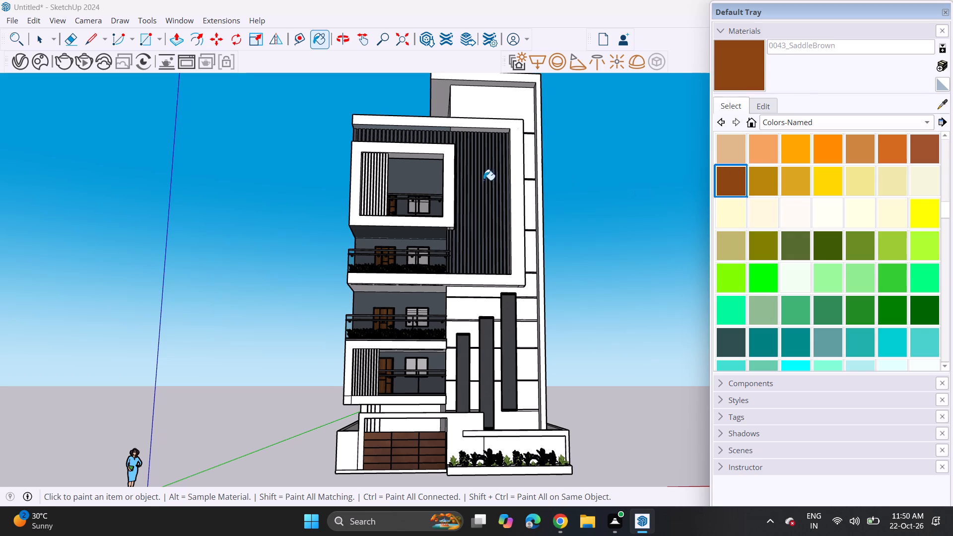
{"action": "left_click", "coordinate": [492, 120]}
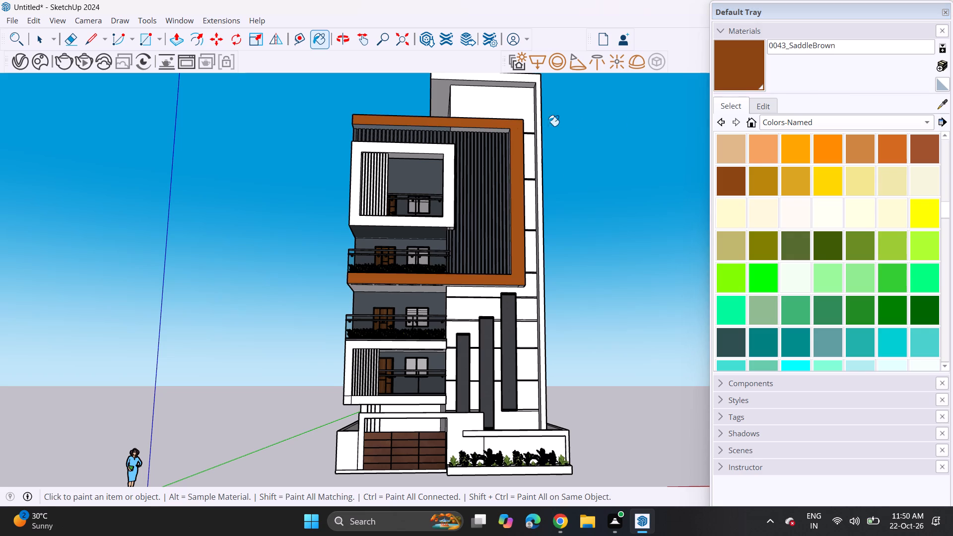
Adjust the 0043_SaddleBrown material's colour to a darker, slightly more yellowish brown using the Color Wheel picker.
{"action": "left_click", "coordinate": [767, 109]}
{"action": "left_click", "coordinate": [788, 195]}
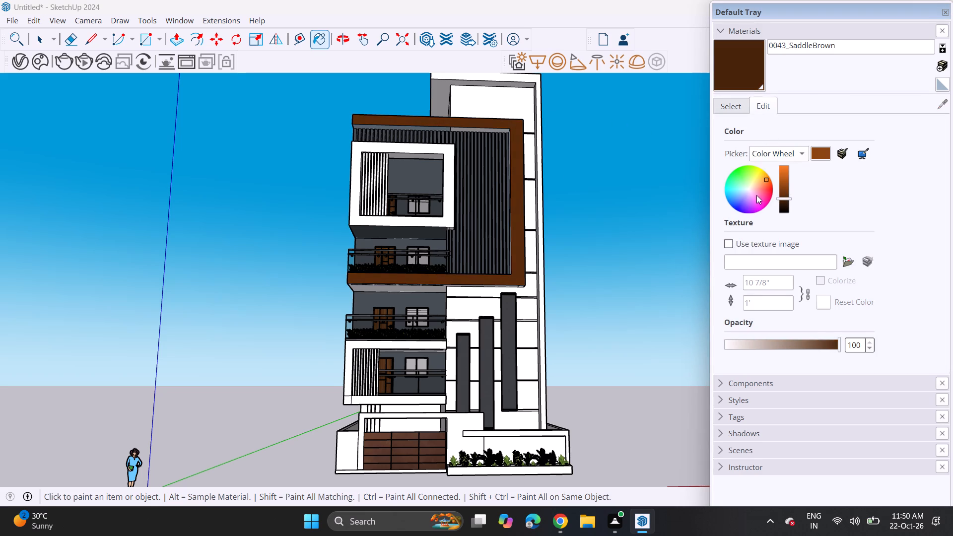
{"action": "left_click_drag", "start_coordinate": [755, 185], "coordinate": [761, 173]}
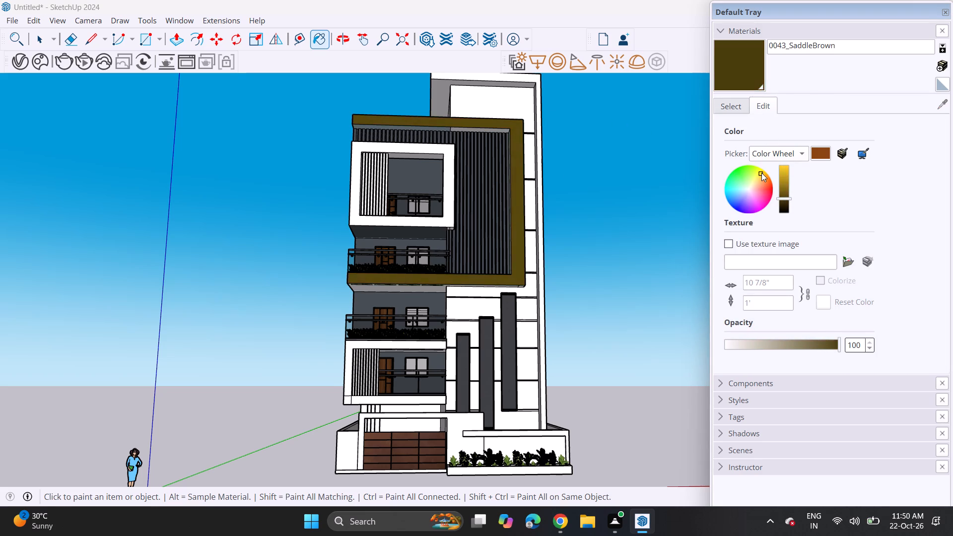
{"action": "left_click_drag", "start_coordinate": [761, 173], "coordinate": [765, 177]}
{"action": "left_click_drag", "start_coordinate": [783, 191], "coordinate": [779, 203]}
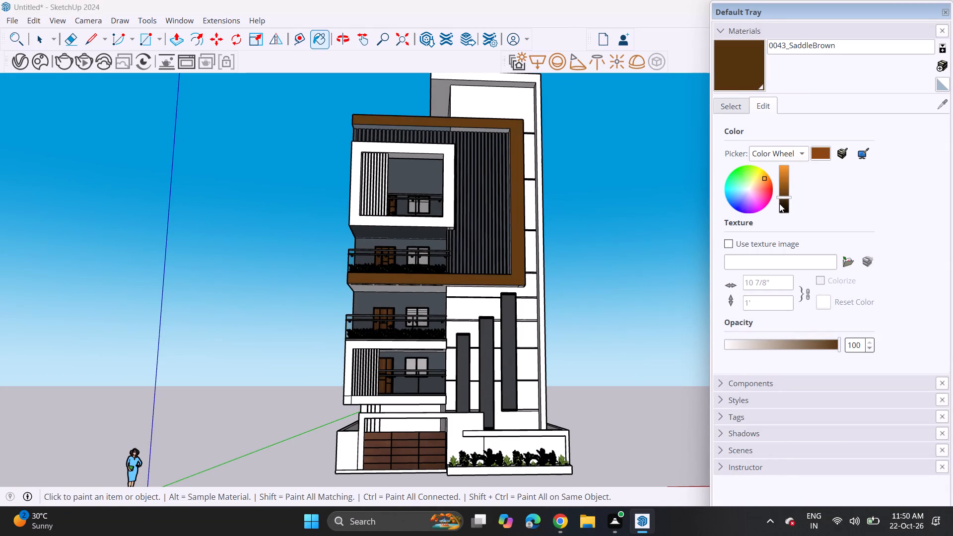
Darken the 0043_SaddleBrown material's colour to a deeper brown.
{"action": "left_click_drag", "start_coordinate": [779, 203], "coordinate": [779, 202]}
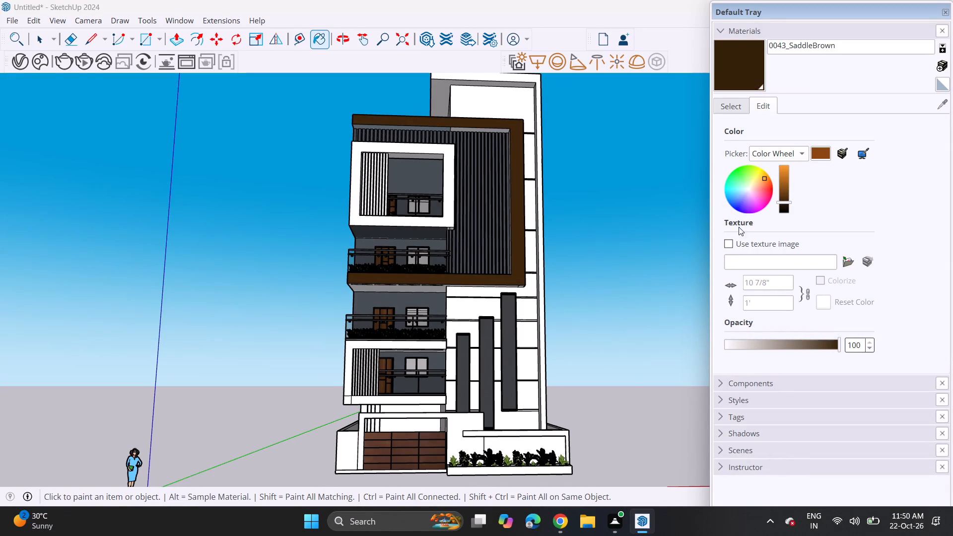
Paint the tower's top frame, the wall inside it and its inner side face with the dark 0043_SaddleBrown.
{"action": "middle_click_drag", "start_coordinate": [536, 275], "coordinate": [527, 313]}
{"action": "middle_click_drag", "start_coordinate": [520, 124], "coordinate": [509, 207]}
{"action": "left_click", "coordinate": [499, 165]}
{"action": "left_click", "coordinate": [499, 155]}
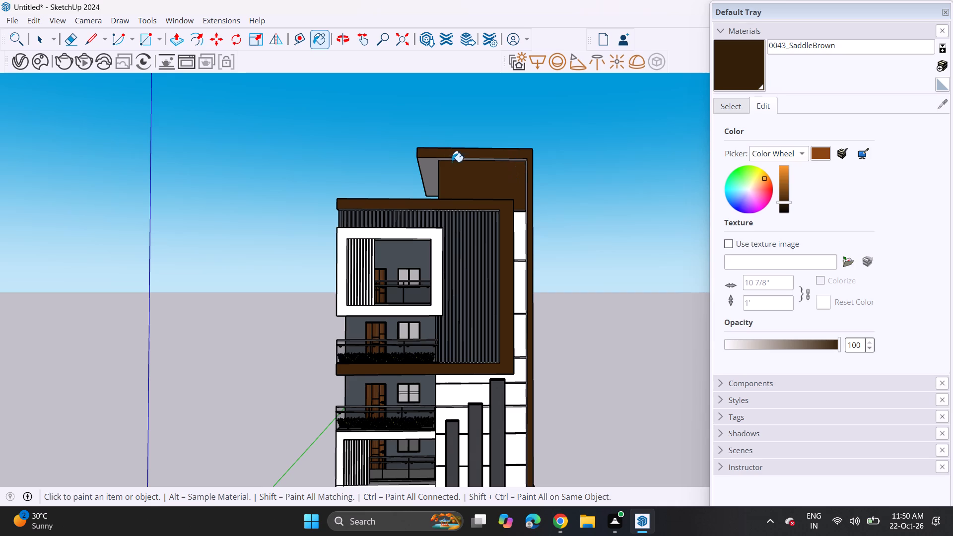
{"action": "left_click", "coordinate": [436, 171]}
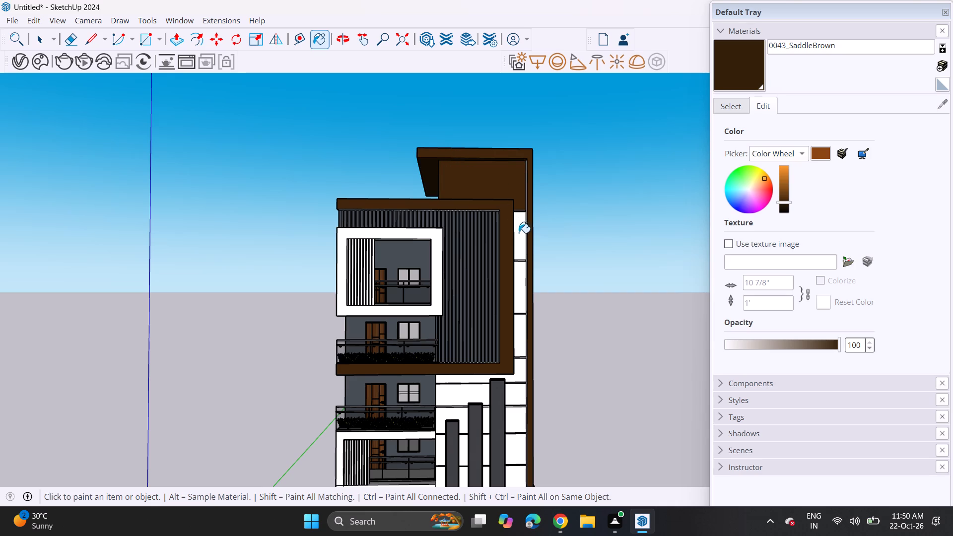
Paint the tower's white wall panels down the narrow strip beside the fluted facade frame with 0043_SaddleBrown.
{"action": "left_click", "coordinate": [520, 236]}
{"action": "left_click_drag", "start_coordinate": [520, 260], "coordinate": [520, 280]}
{"action": "left_click_drag", "start_coordinate": [521, 290], "coordinate": [522, 297]}
{"action": "left_click_drag", "start_coordinate": [522, 320], "coordinate": [522, 327]}
{"action": "left_click_drag", "start_coordinate": [521, 340], "coordinate": [521, 352]}
{"action": "left_click_drag", "start_coordinate": [520, 370], "coordinate": [520, 376]}
{"action": "left_click_drag", "start_coordinate": [520, 387], "coordinate": [519, 412]}
{"action": "left_click", "coordinate": [518, 417]}
{"action": "left_click", "coordinate": [509, 406]}
Paint the tower's upper and middle wall panels around the three vertical grey fins with 0043_SaddleBrown.
{"action": "scroll", "coordinate": [509, 419], "scroll_direction": "down", "scroll_amount": 3}
{"action": "middle_click_drag", "start_coordinate": [509, 369], "coordinate": [509, 332], "text": "shift"}
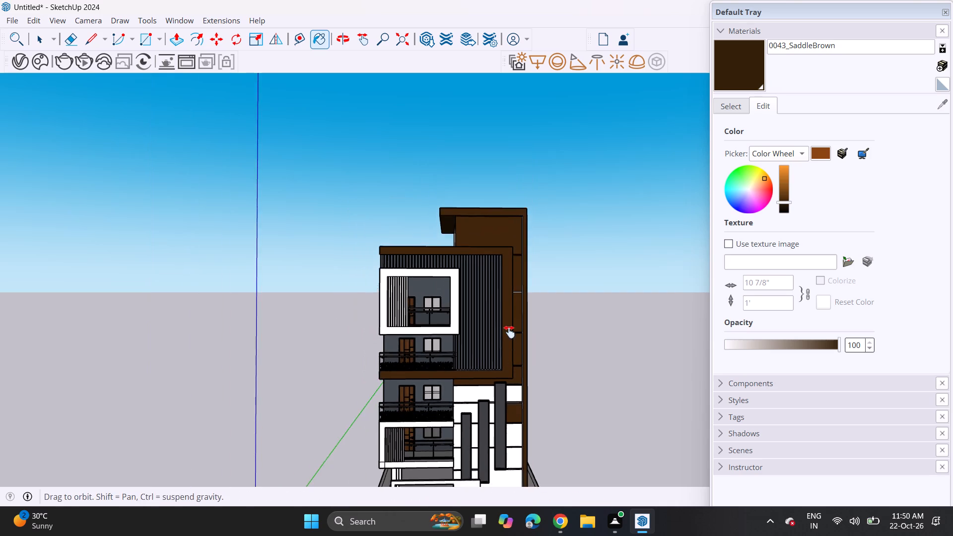
{"action": "middle_click_drag", "start_coordinate": [509, 332], "coordinate": [509, 226], "text": "shift"}
{"action": "left_click", "coordinate": [517, 265]}
{"action": "left_click", "coordinate": [473, 259]}
{"action": "left_click", "coordinate": [471, 277]}
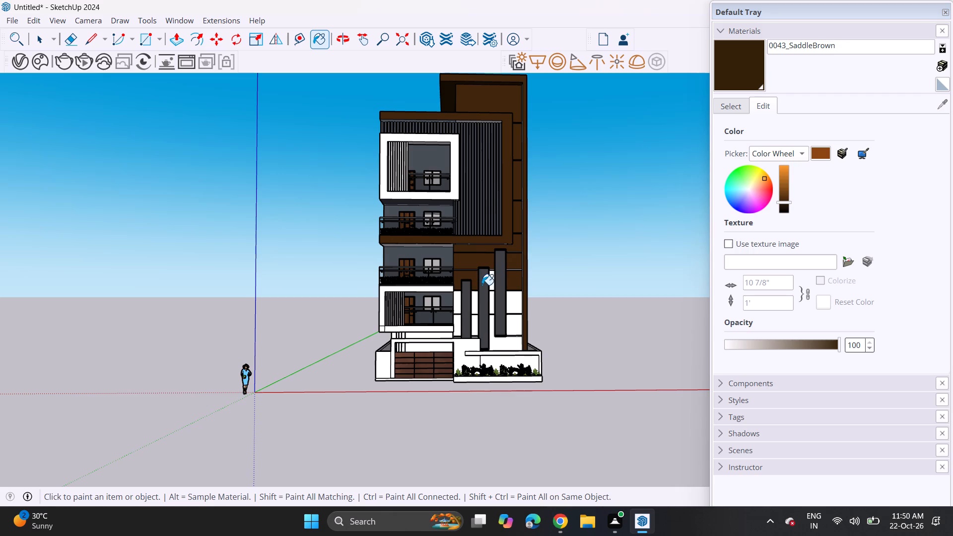
{"action": "left_click", "coordinate": [491, 283]}
{"action": "scroll", "coordinate": [504, 304], "scroll_direction": "up", "scroll_amount": 3}
{"action": "left_click", "coordinate": [522, 298]}
{"action": "scroll", "coordinate": [474, 306], "scroll_direction": "up", "scroll_amount": 5}
{"action": "left_click", "coordinate": [416, 307]}
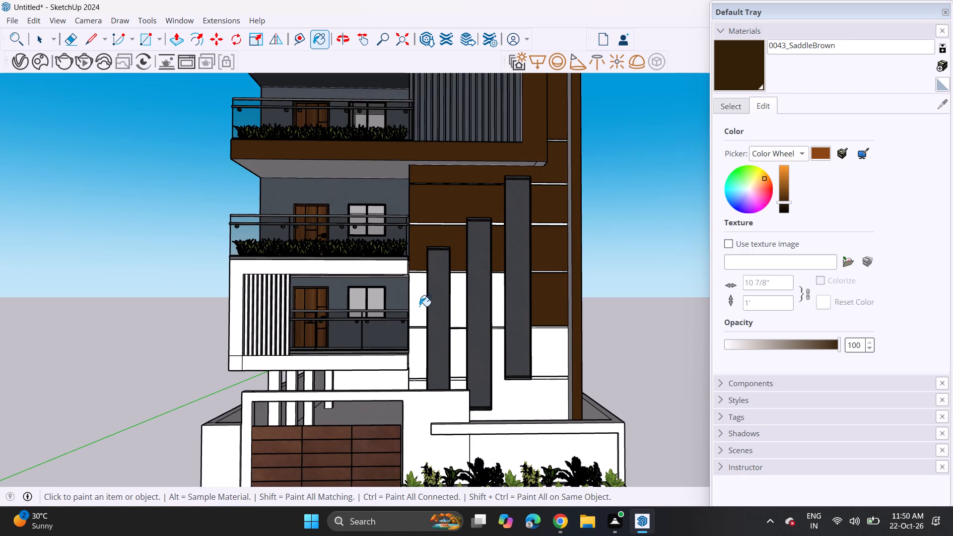
{"action": "left_click", "coordinate": [465, 306]}
{"action": "left_click", "coordinate": [496, 299]}
Paint the white groove strips of the upper two rows, up to the tallest fin, with 0043_SaddleBrown.
{"action": "scroll", "coordinate": [448, 244], "scroll_direction": "up", "scroll_amount": 4}
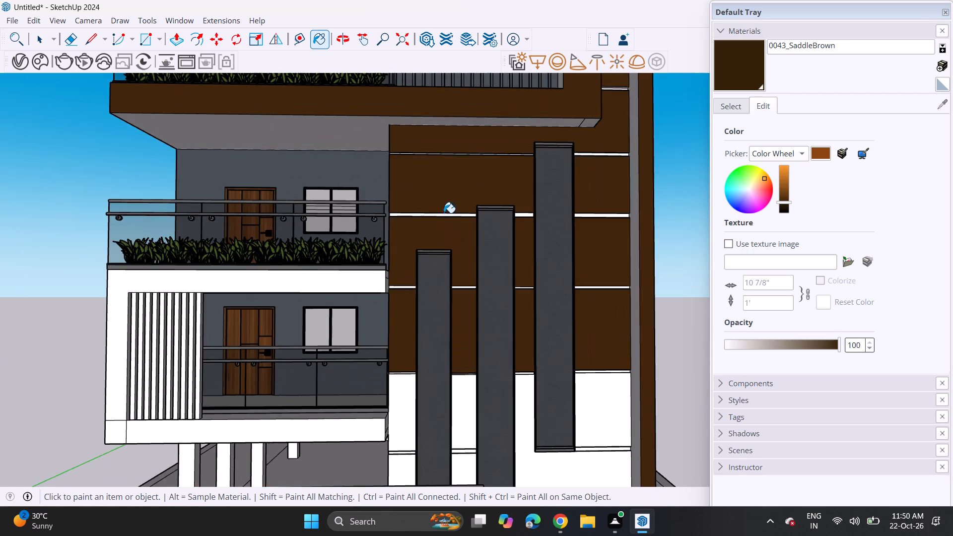
{"action": "scroll", "coordinate": [444, 213], "scroll_direction": "up", "scroll_amount": 6}
{"action": "left_click", "coordinate": [446, 215]}
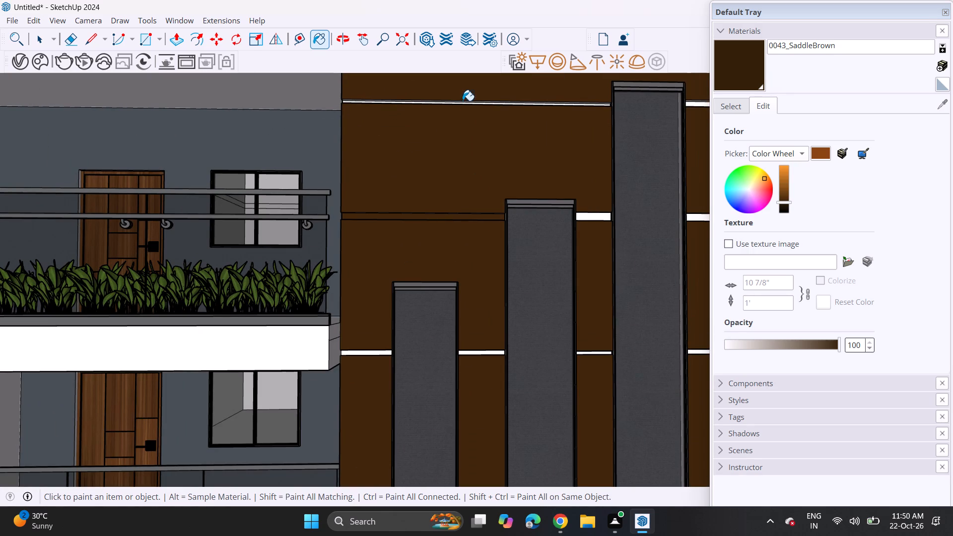
{"action": "left_click", "coordinate": [463, 101]}
{"action": "left_click", "coordinate": [467, 105]}
{"action": "left_click", "coordinate": [469, 101]}
{"action": "scroll", "coordinate": [481, 106], "scroll_direction": "up", "scroll_amount": 7}
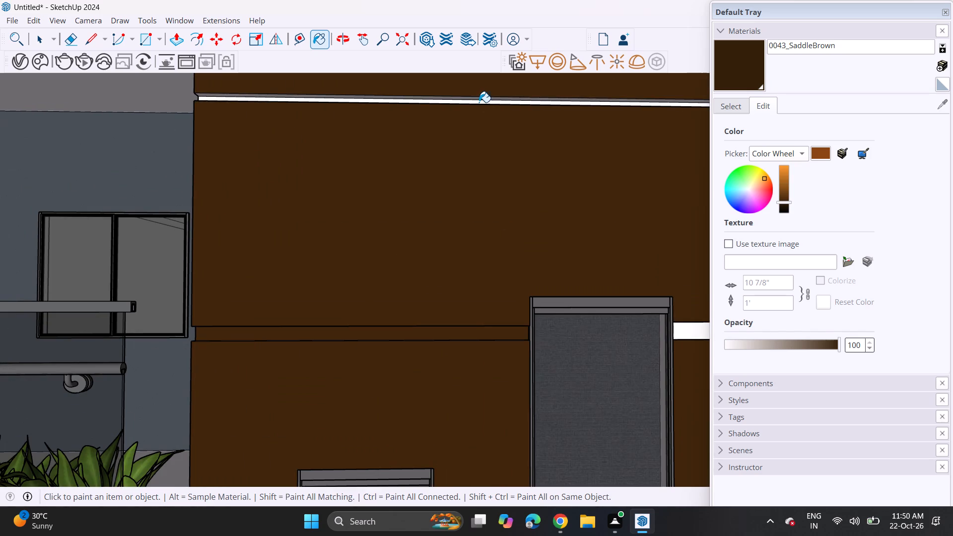
{"action": "left_click", "coordinate": [479, 102]}
{"action": "scroll", "coordinate": [479, 102], "scroll_direction": "down", "scroll_amount": 7}
{"action": "left_click", "coordinate": [601, 232]}
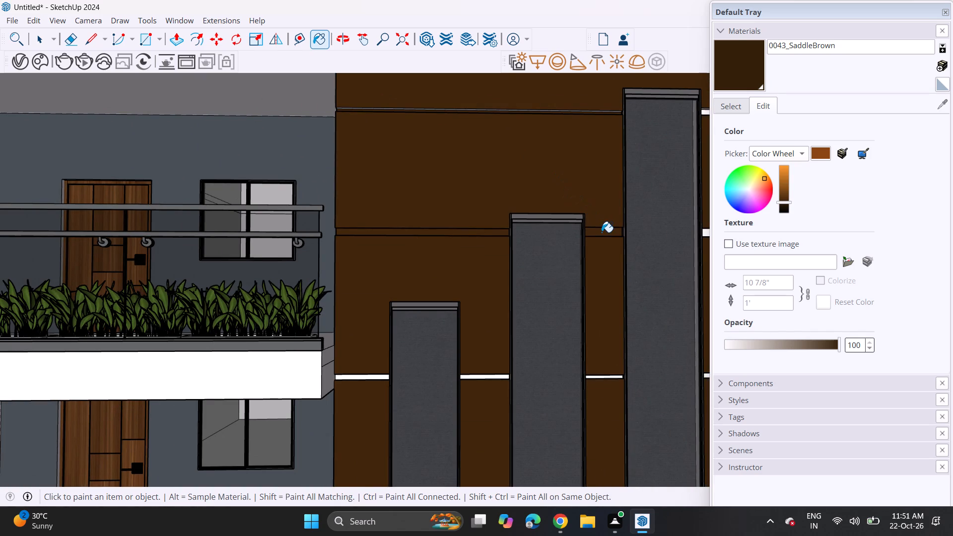
Paint every segment of the third groove row between and beside the three fins with 0043_SaddleBrown.
{"action": "scroll", "coordinate": [599, 232], "scroll_direction": "down", "scroll_amount": 5}
{"action": "scroll", "coordinate": [606, 320], "scroll_direction": "up", "scroll_amount": 18}
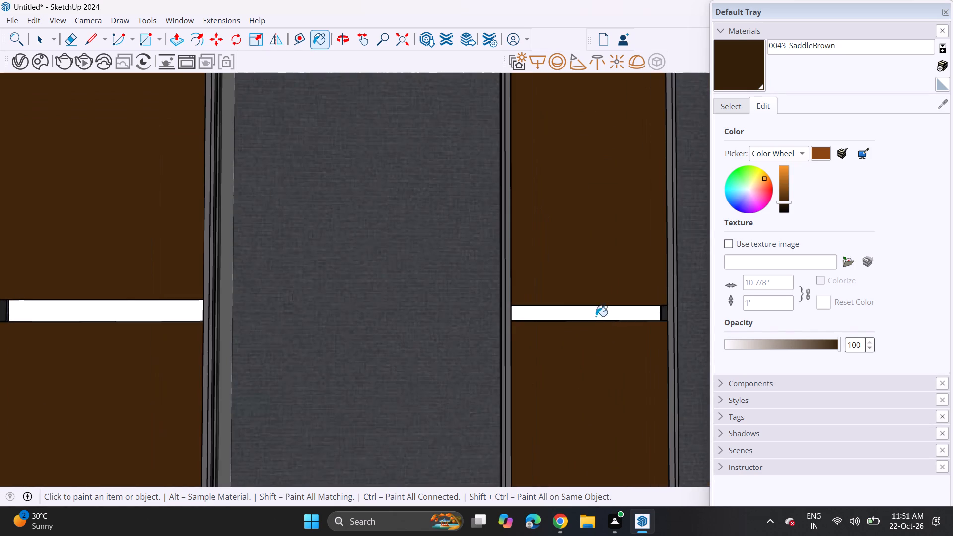
{"action": "left_click", "coordinate": [595, 314]}
{"action": "scroll", "coordinate": [560, 315], "scroll_direction": "down", "scroll_amount": 10}
{"action": "left_click", "coordinate": [357, 315]}
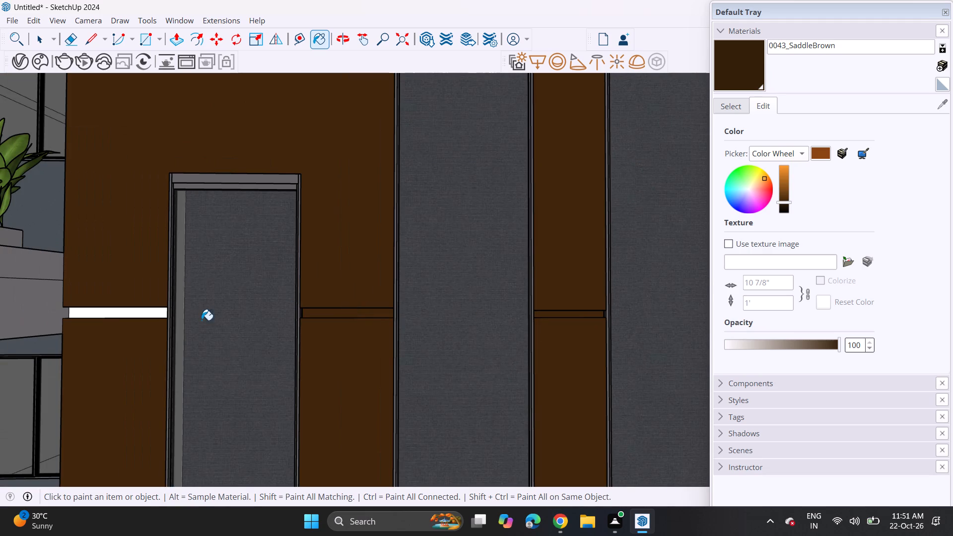
{"action": "left_click", "coordinate": [128, 315]}
{"action": "scroll", "coordinate": [445, 281], "scroll_direction": "down", "scroll_amount": 8}
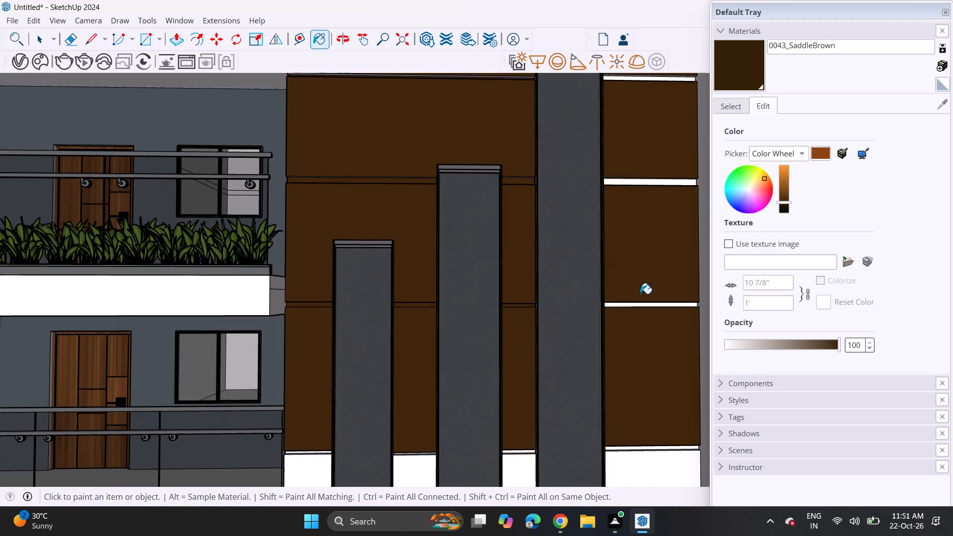
{"action": "scroll", "coordinate": [643, 293], "scroll_direction": "up", "scroll_amount": 4}
{"action": "left_click", "coordinate": [644, 310]}
Paint the upper grooves beyond the tallest fin, the one beside the fluted frame, and the tower frame's inner side face with 0043_SaddleBrown.
{"action": "scroll", "coordinate": [630, 217], "scroll_direction": "down", "scroll_amount": 5}
{"action": "middle_click_drag", "start_coordinate": [621, 219], "coordinate": [555, 320]}
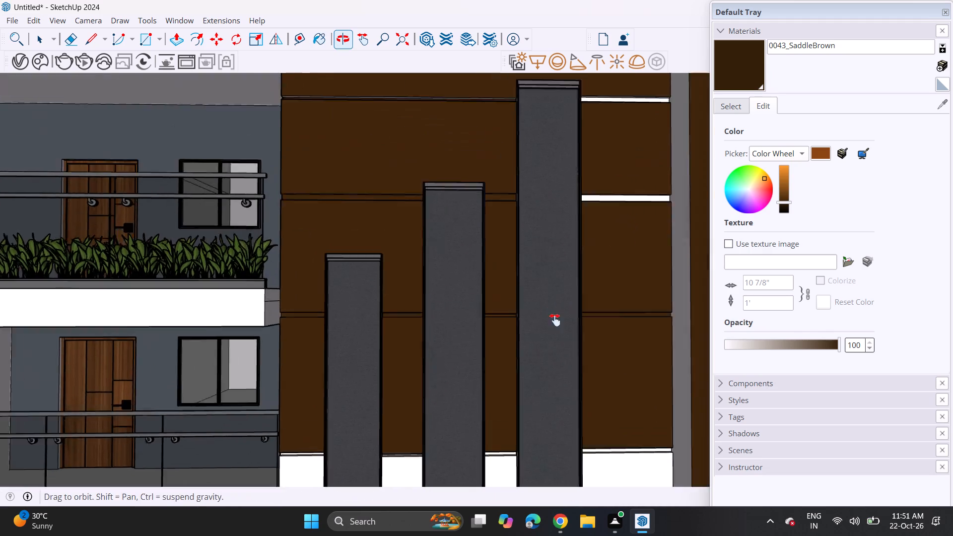
{"action": "middle_click_drag", "start_coordinate": [555, 320], "coordinate": [533, 353]}
{"action": "scroll", "coordinate": [571, 299], "scroll_direction": "up", "scroll_amount": 3}
{"action": "left_click", "coordinate": [571, 293]}
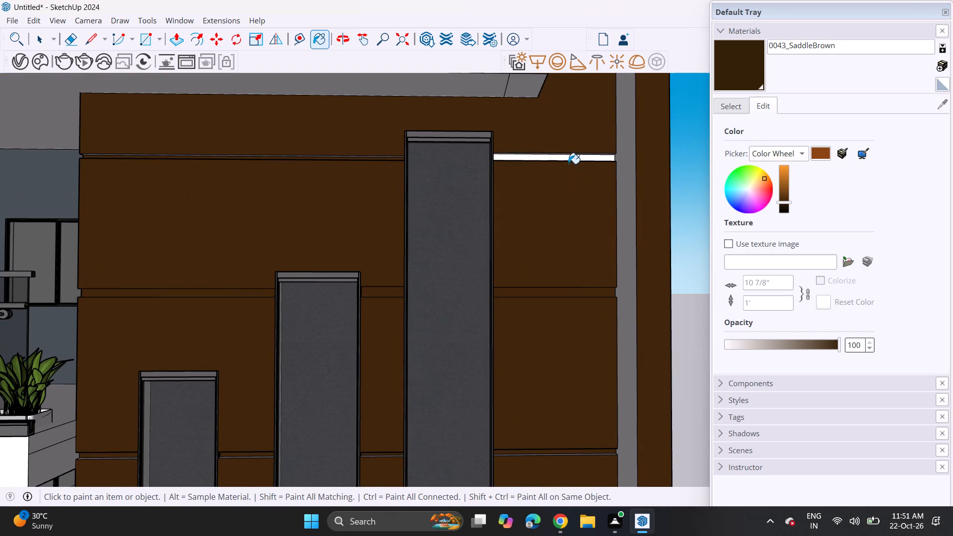
{"action": "left_click", "coordinate": [570, 156]}
{"action": "scroll", "coordinate": [568, 147], "scroll_direction": "down", "scroll_amount": 6}
{"action": "middle_click_drag", "start_coordinate": [566, 138], "coordinate": [563, 228], "text": "shift"}
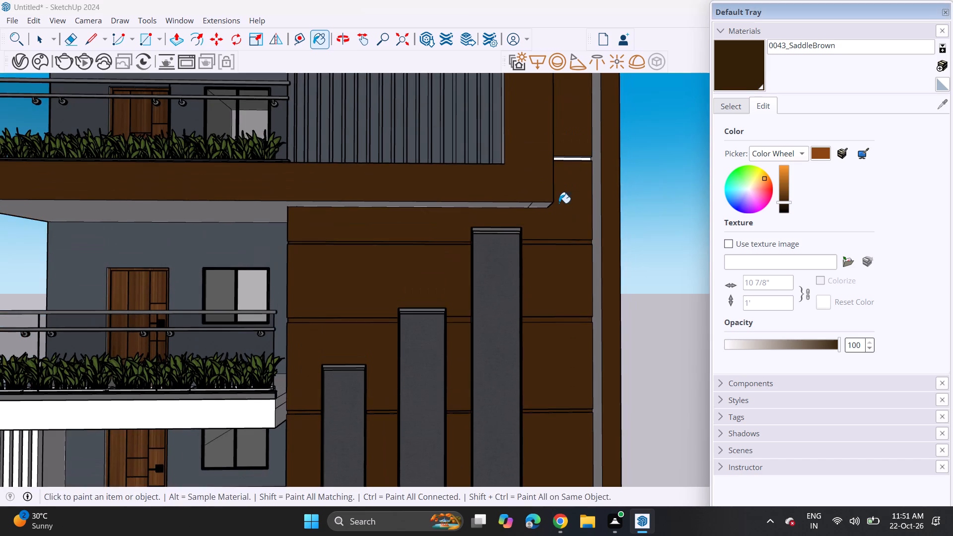
{"action": "middle_click_drag", "start_coordinate": [560, 179], "coordinate": [573, 107]}
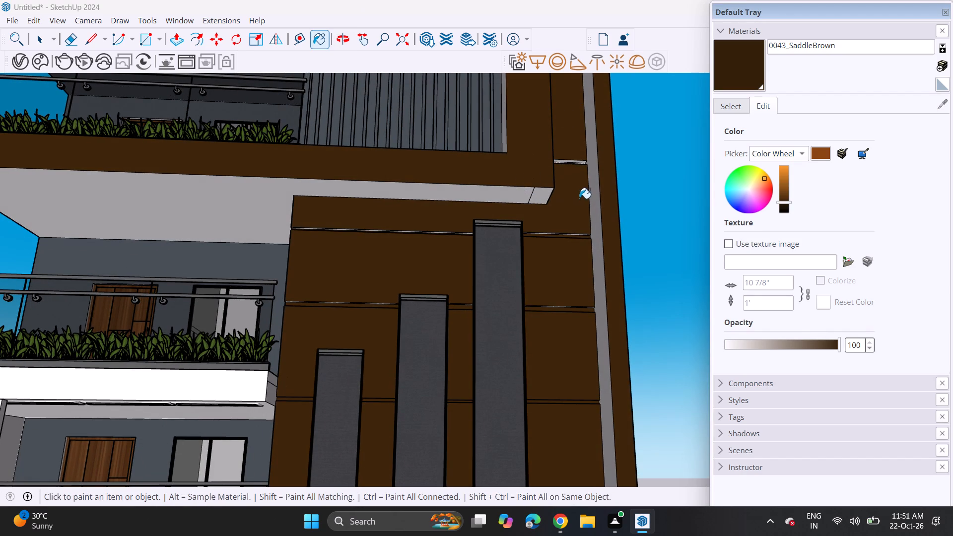
{"action": "left_click", "coordinate": [561, 161]}
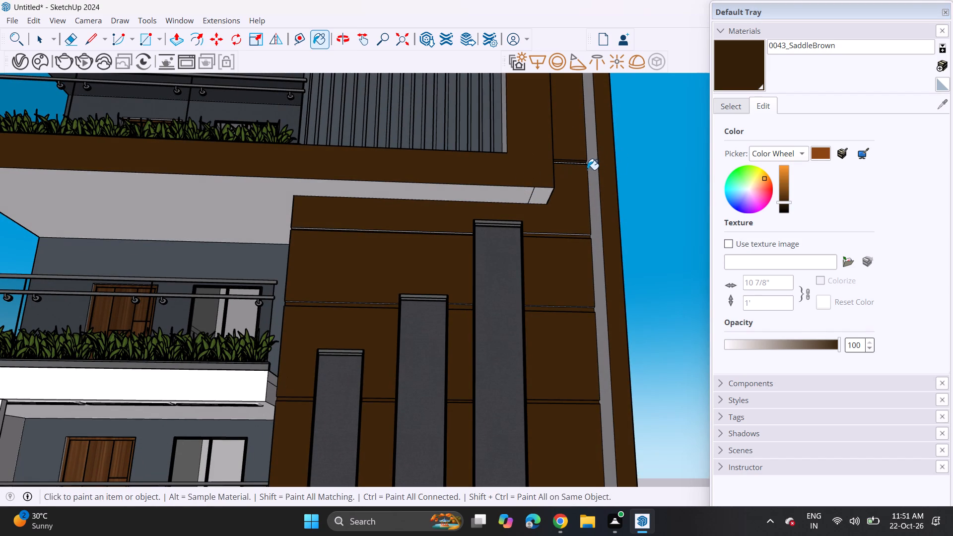
{"action": "left_click", "coordinate": [589, 174]}
Paint the remaining white wall panels at the tower's base around the three fins with 0043_SaddleBrown.
{"action": "scroll", "coordinate": [591, 176], "scroll_direction": "down", "scroll_amount": 9}
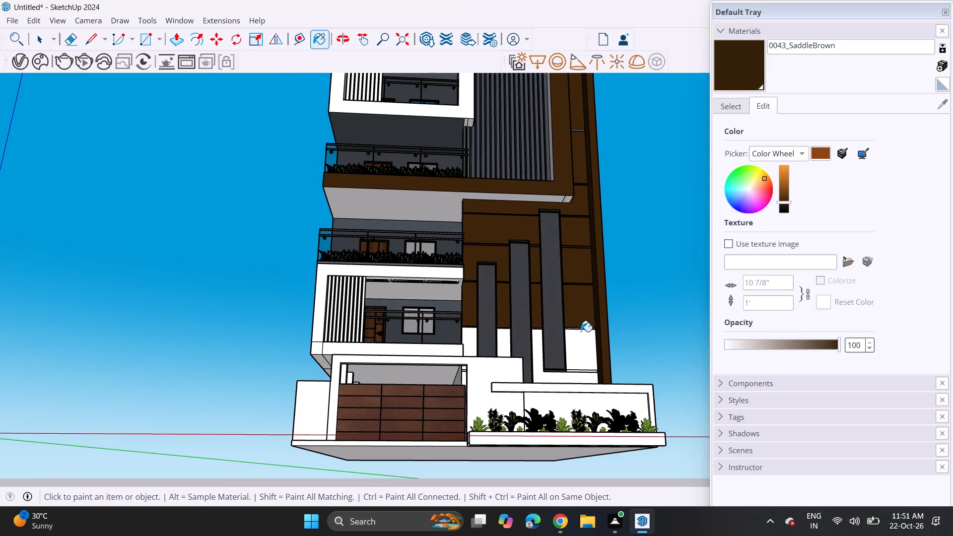
{"action": "left_click", "coordinate": [578, 334]}
{"action": "middle_click_drag", "start_coordinate": [559, 347], "coordinate": [558, 426]}
{"action": "scroll", "coordinate": [587, 411], "scroll_direction": "up", "scroll_amount": 5}
{"action": "left_click", "coordinate": [540, 390]}
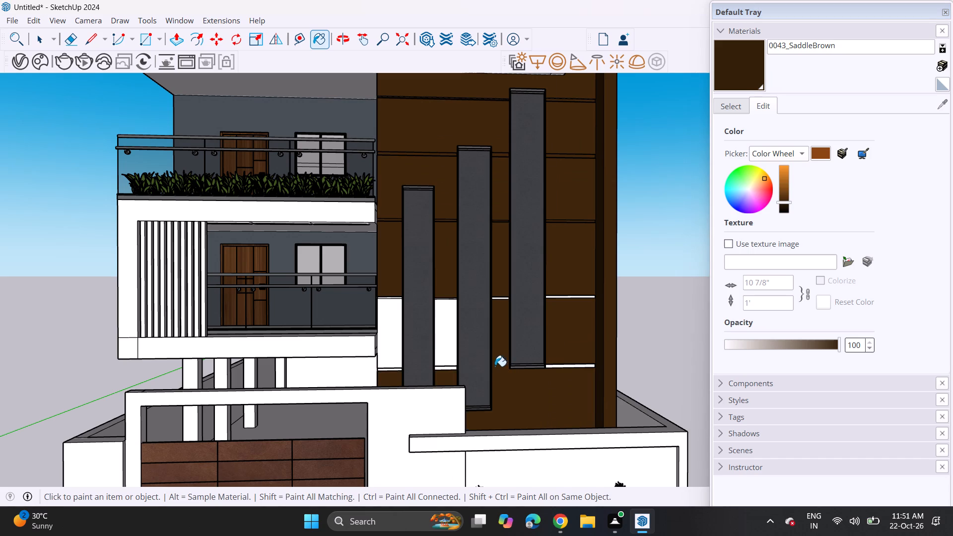
{"action": "left_click", "coordinate": [445, 340]}
{"action": "left_click", "coordinate": [392, 331]}
Paint the two lower groove rows beside the shortest fin and between it and the middle fin with 0043_SaddleBrown.
{"action": "scroll", "coordinate": [399, 381], "scroll_direction": "up", "scroll_amount": 9}
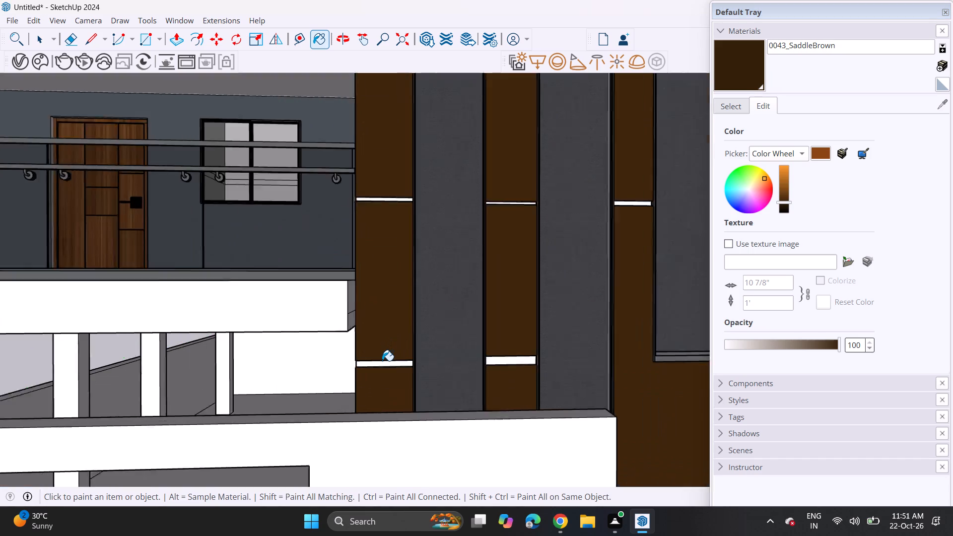
{"action": "scroll", "coordinate": [382, 361], "scroll_direction": "up", "scroll_amount": 1}
{"action": "left_click", "coordinate": [382, 361]}
{"action": "left_click", "coordinate": [382, 362]}
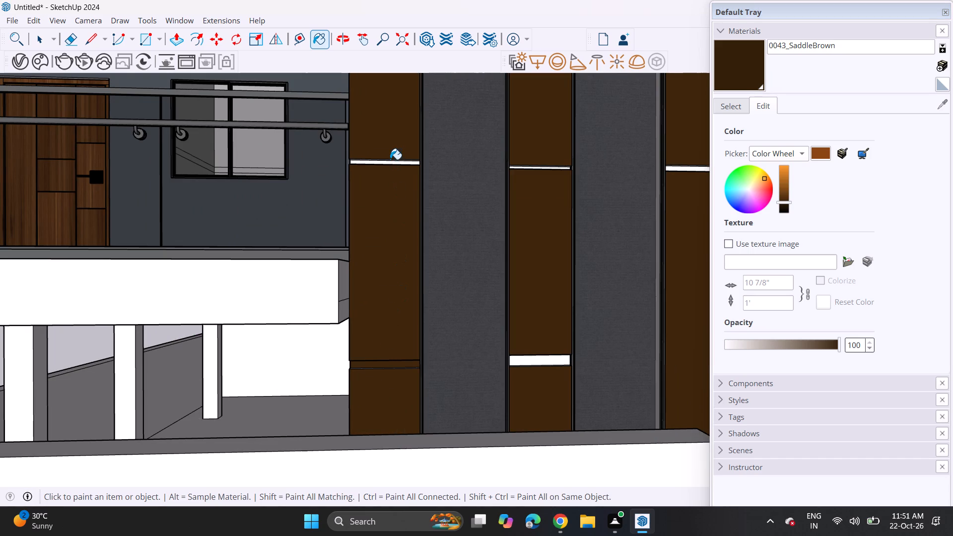
{"action": "left_click", "coordinate": [390, 164]}
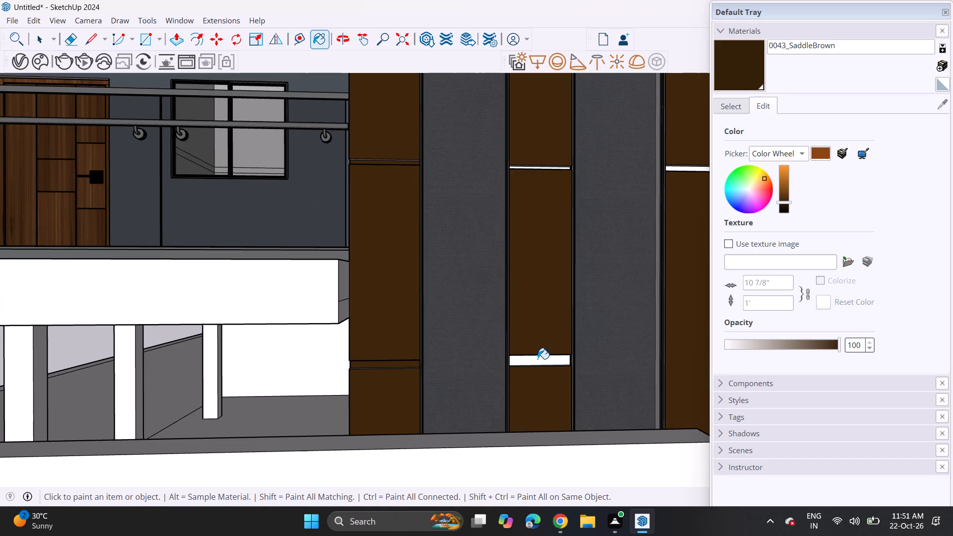
{"action": "left_click", "coordinate": [538, 359]}
{"action": "left_click", "coordinate": [540, 165]}
{"action": "scroll", "coordinate": [540, 165], "scroll_direction": "up", "scroll_amount": 12}
{"action": "left_click", "coordinate": [551, 177]}
Paint the remaining lower groove segments on both sides of the tallest fin with 0043_SaddleBrown.
{"action": "scroll", "coordinate": [551, 177], "scroll_direction": "down", "scroll_amount": 13}
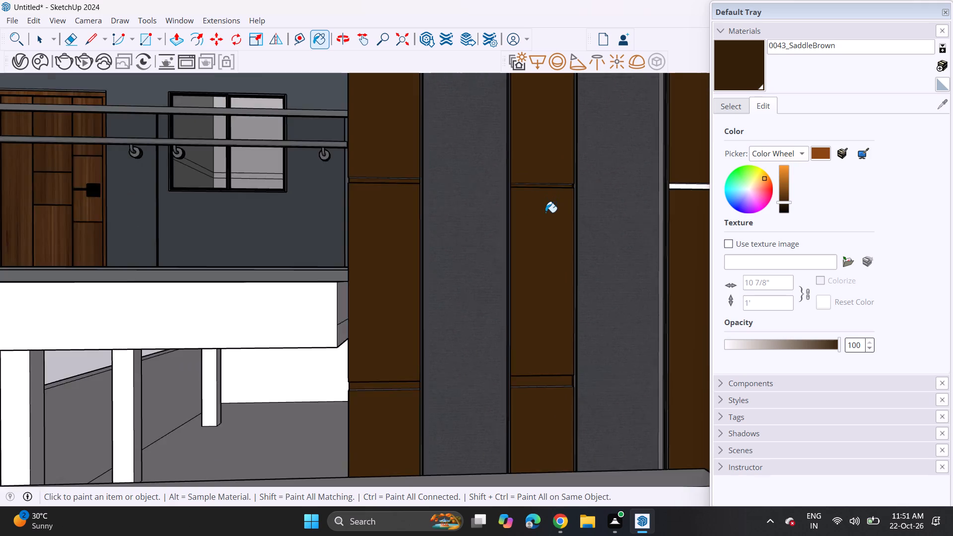
{"action": "scroll", "coordinate": [545, 212], "scroll_direction": "down", "scroll_amount": 4}
{"action": "middle_click_drag", "start_coordinate": [514, 219], "coordinate": [271, 237], "text": "shift"}
{"action": "scroll", "coordinate": [492, 191], "scroll_direction": "up", "scroll_amount": 4}
{"action": "scroll", "coordinate": [404, 216], "scroll_direction": "up", "scroll_amount": 4}
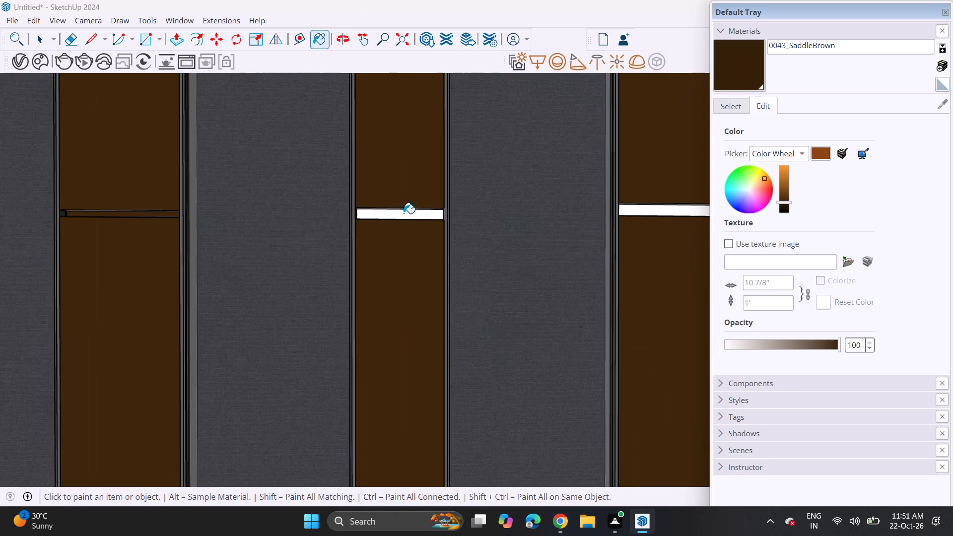
{"action": "left_click", "coordinate": [404, 213]}
{"action": "scroll", "coordinate": [404, 213], "scroll_direction": "down", "scroll_amount": 8}
{"action": "left_click", "coordinate": [571, 217]}
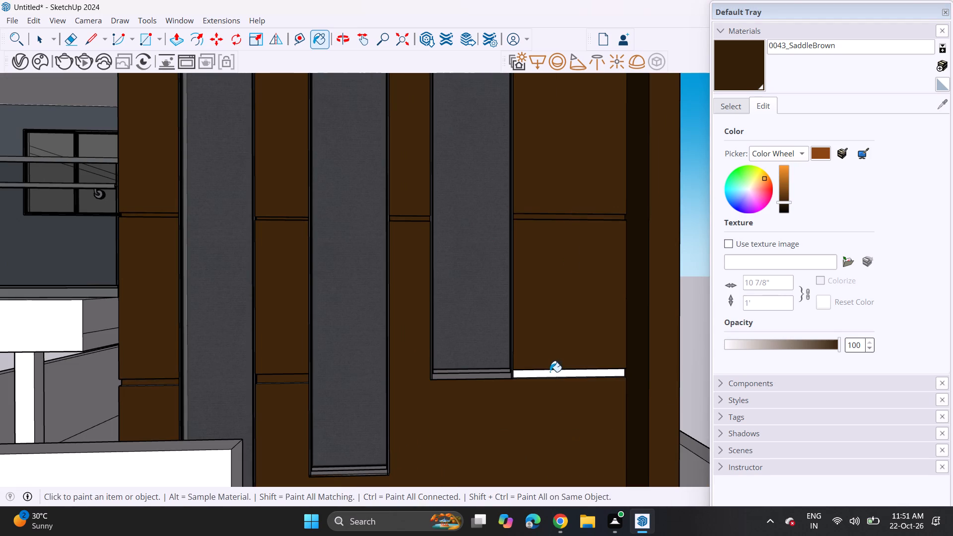
{"action": "left_click", "coordinate": [550, 372]}
Paint the leftover white groove face beside the fluted frame's lower corner with 0043_SaddleBrown.
{"action": "scroll", "coordinate": [546, 350], "scroll_direction": "down", "scroll_amount": 13}
{"action": "scroll", "coordinate": [558, 119], "scroll_direction": "up", "scroll_amount": 4}
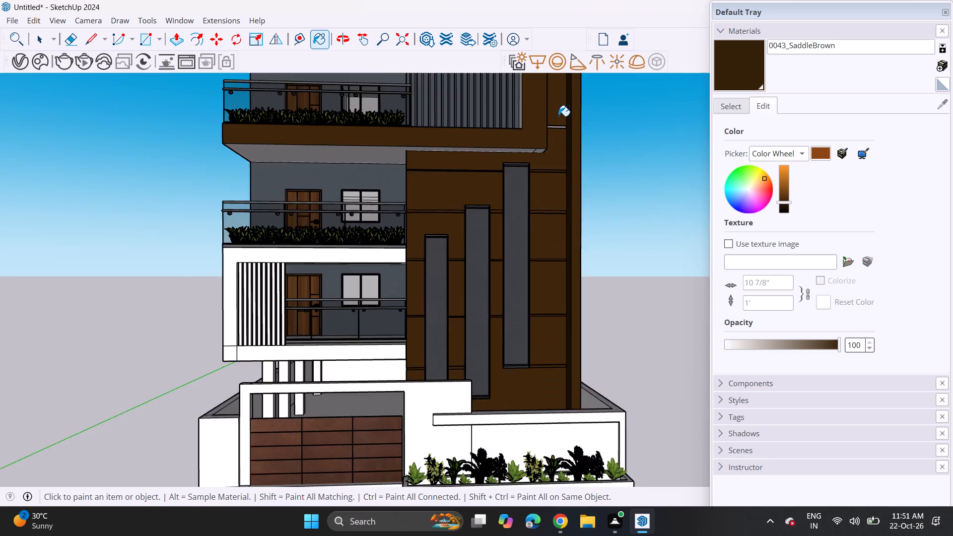
{"action": "scroll", "coordinate": [558, 115], "scroll_direction": "up", "scroll_amount": 12}
{"action": "left_click", "coordinate": [561, 135]}
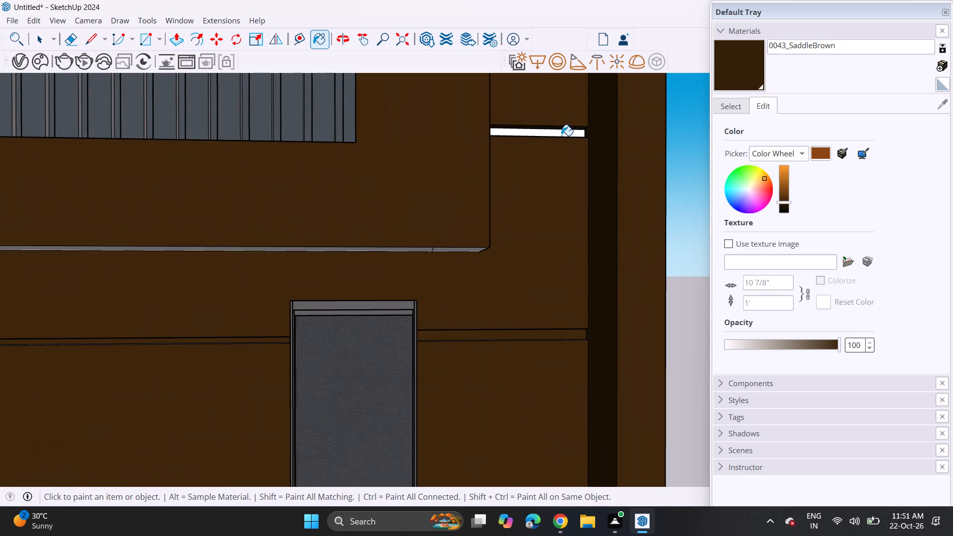
Draw two connected lines on the brown-edged balcony's underside, parallel to its front and outer side edges, to separate a border strip.
{"action": "scroll", "coordinate": [561, 135], "scroll_direction": "down", "scroll_amount": 18}
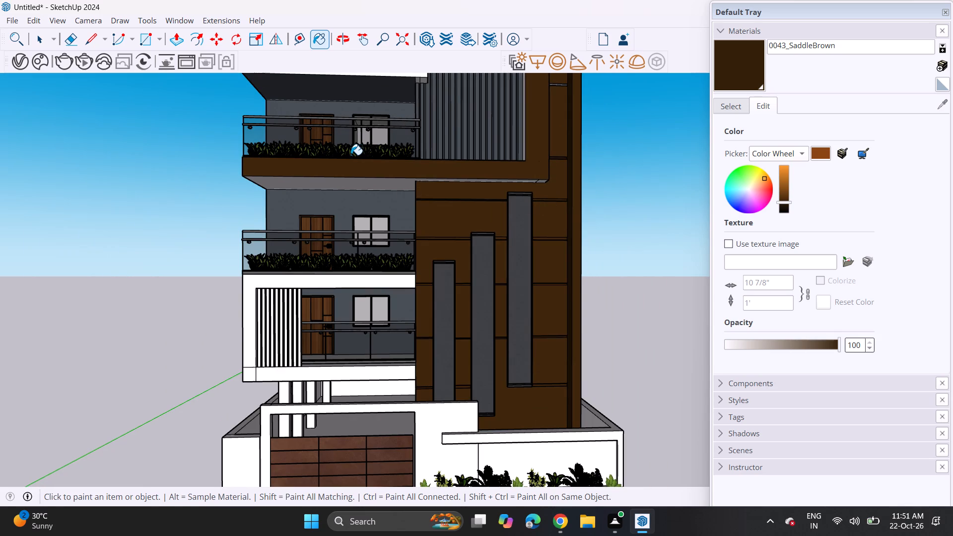
{"action": "middle_click_drag", "start_coordinate": [347, 137], "coordinate": [348, 71]}
{"action": "scroll", "coordinate": [298, 174], "scroll_direction": "up", "scroll_amount": 4}
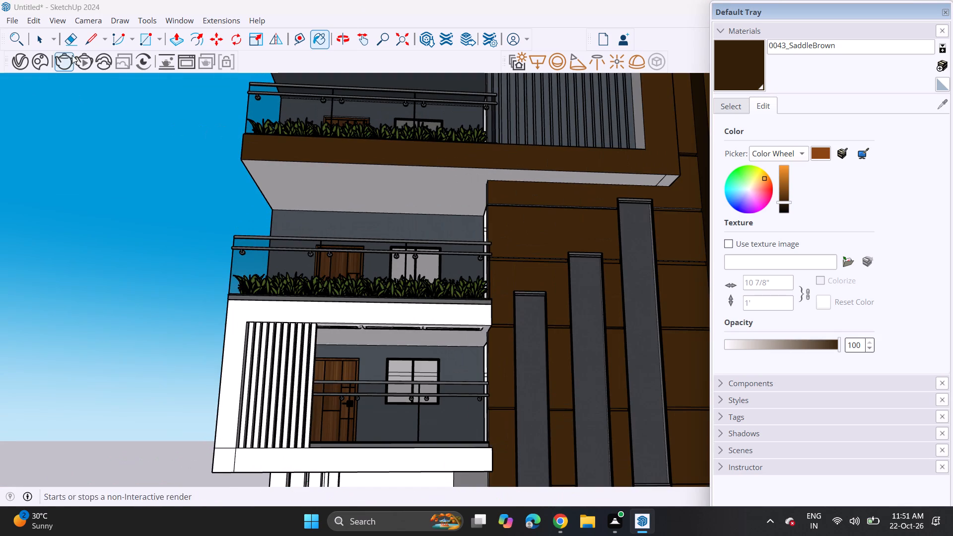
{"action": "left_click", "coordinate": [86, 42]}
{"action": "left_click", "coordinate": [488, 180]}
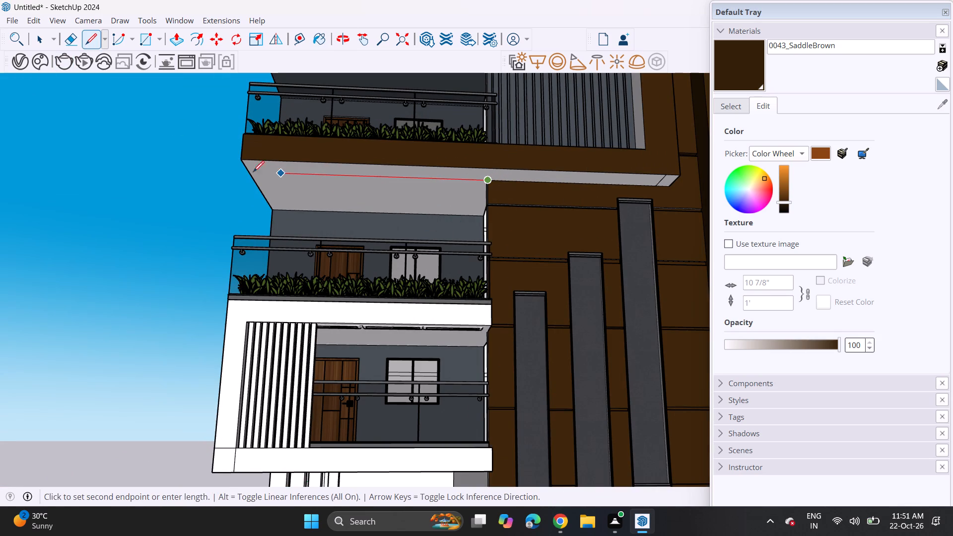
{"action": "left_click", "coordinate": [258, 176]}
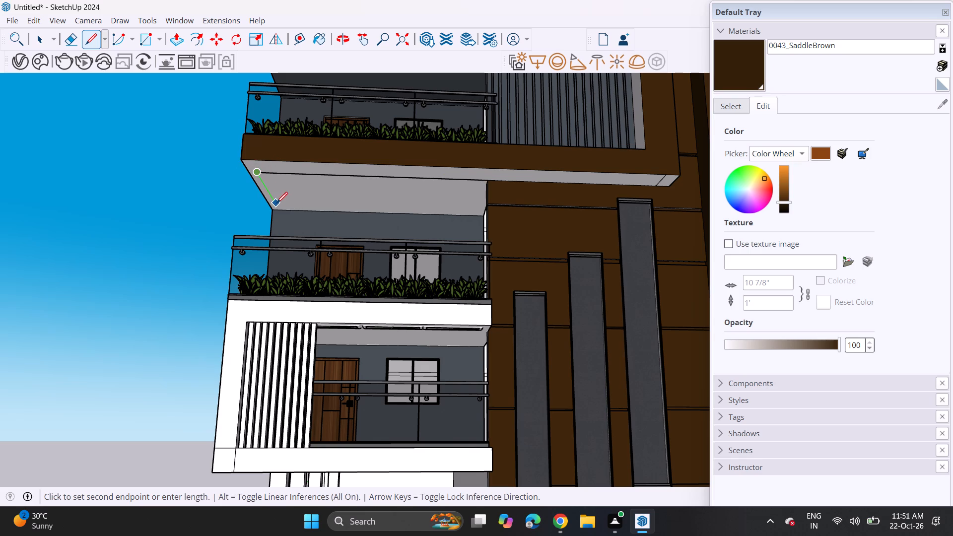
{"action": "left_click", "coordinate": [281, 211]}
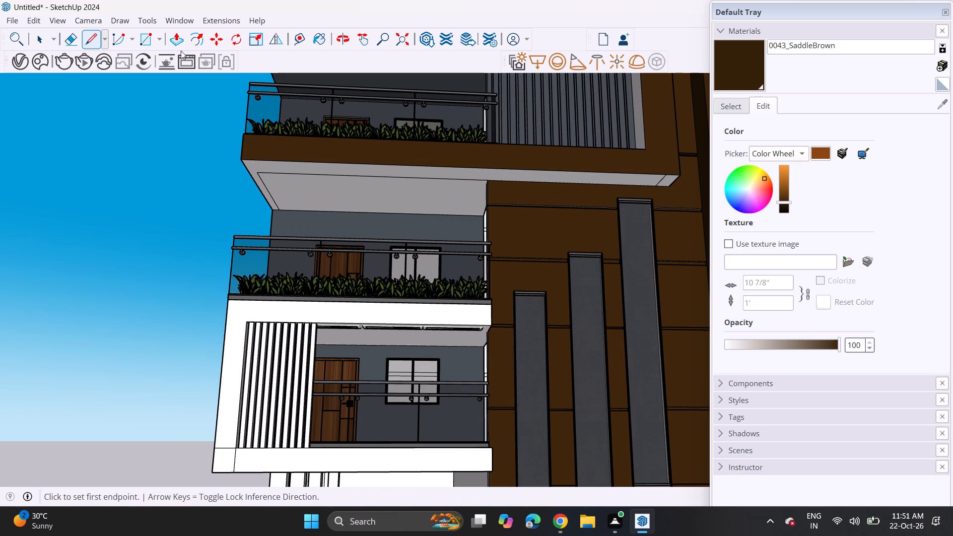
Paint the border strip on the brown-edged balcony's underside with 0043_SaddleBrown, including the leftover face at its inner corner.
{"action": "left_click", "coordinate": [738, 74]}
{"action": "left_click", "coordinate": [554, 153]}
{"action": "left_click", "coordinate": [544, 180]}
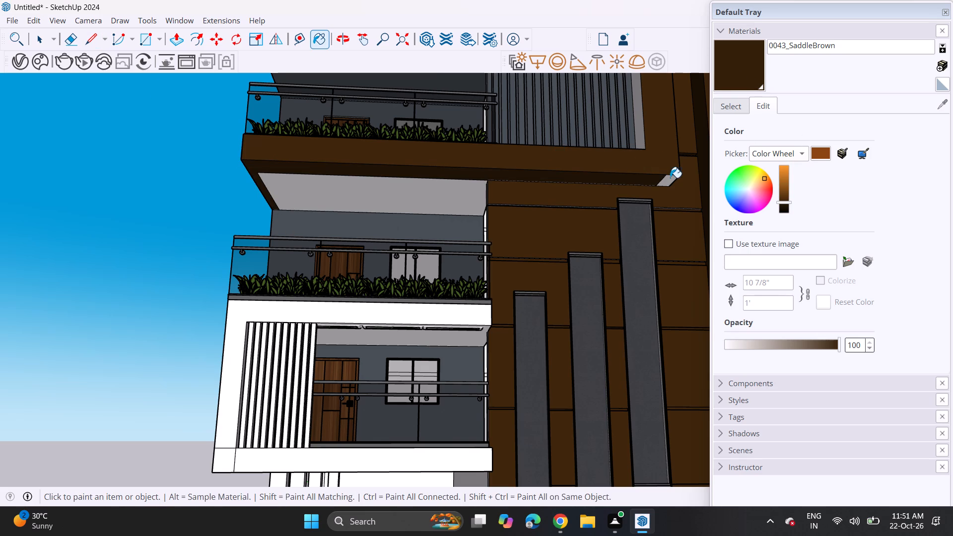
{"action": "left_click", "coordinate": [670, 178]}
Edit the 0043_SaddleBrown material's hue and brightness to a muted, dark reddish brown.
{"action": "scroll", "coordinate": [417, 226], "scroll_direction": "down", "scroll_amount": 3}
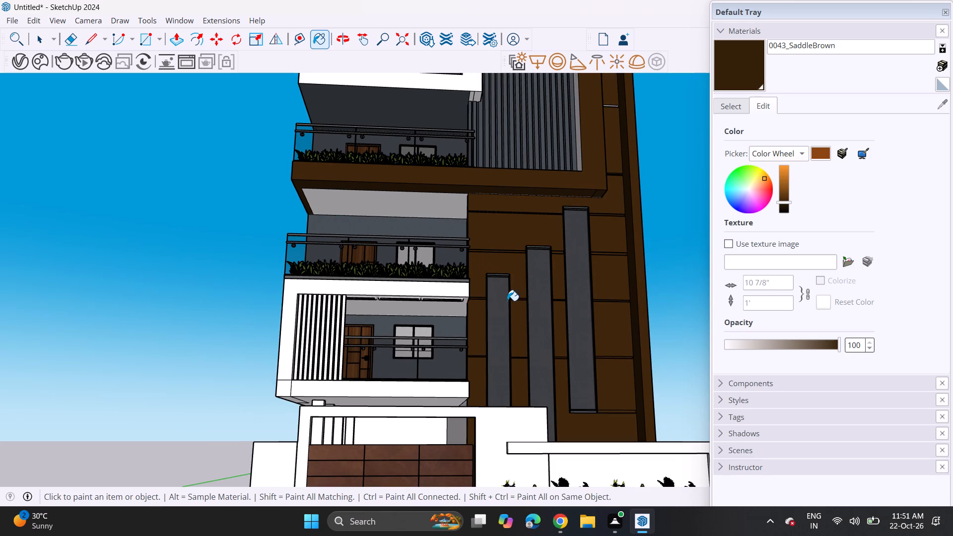
{"action": "scroll", "coordinate": [521, 311], "scroll_direction": "down", "scroll_amount": 6}
{"action": "middle_click_drag", "start_coordinate": [529, 315], "coordinate": [501, 404]}
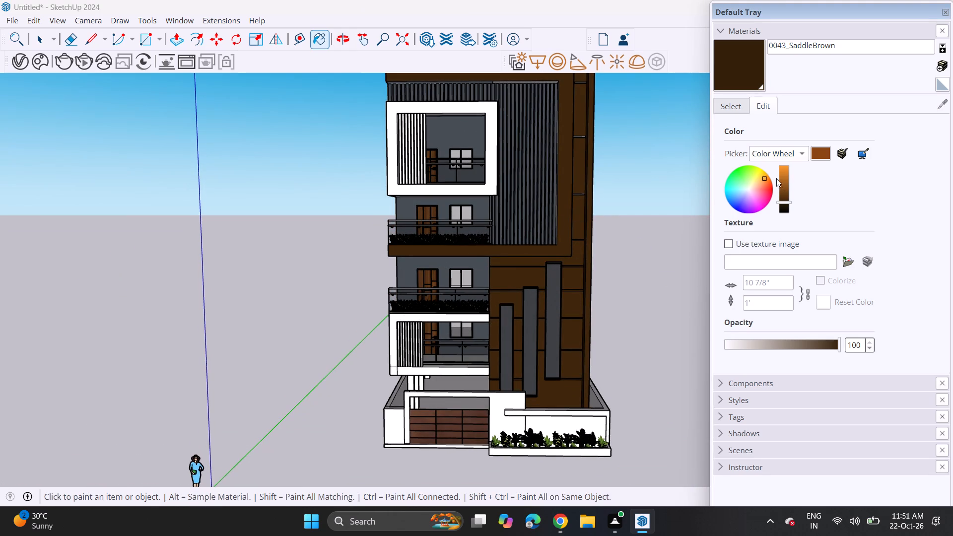
{"action": "left_click", "coordinate": [786, 199]}
{"action": "scroll", "coordinate": [736, 148], "scroll_direction": "down", "scroll_amount": 2}
{"action": "middle_click_drag", "start_coordinate": [739, 155], "coordinate": [648, 192], "text": "shift"}
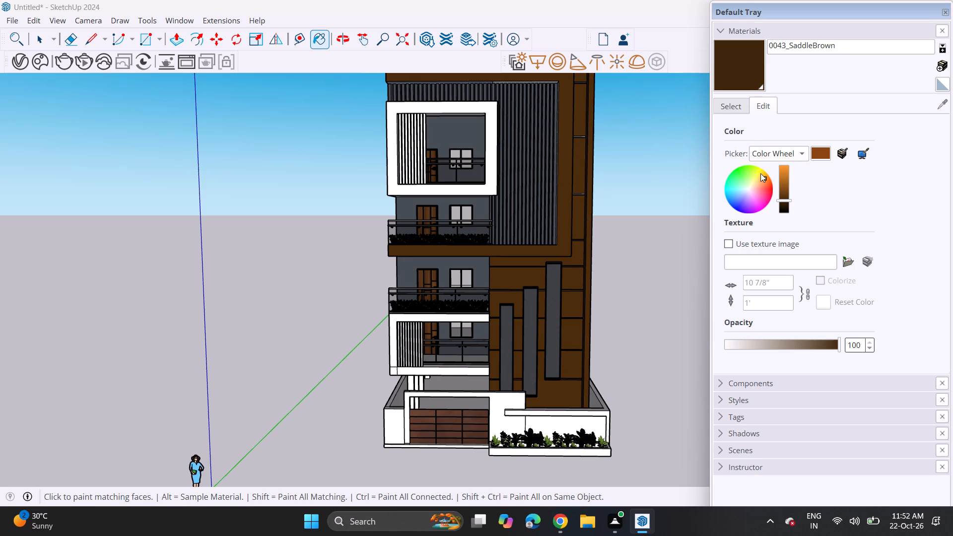
{"action": "left_click_drag", "start_coordinate": [761, 180], "coordinate": [768, 176]}
{"action": "left_click_drag", "start_coordinate": [768, 176], "coordinate": [756, 187]}
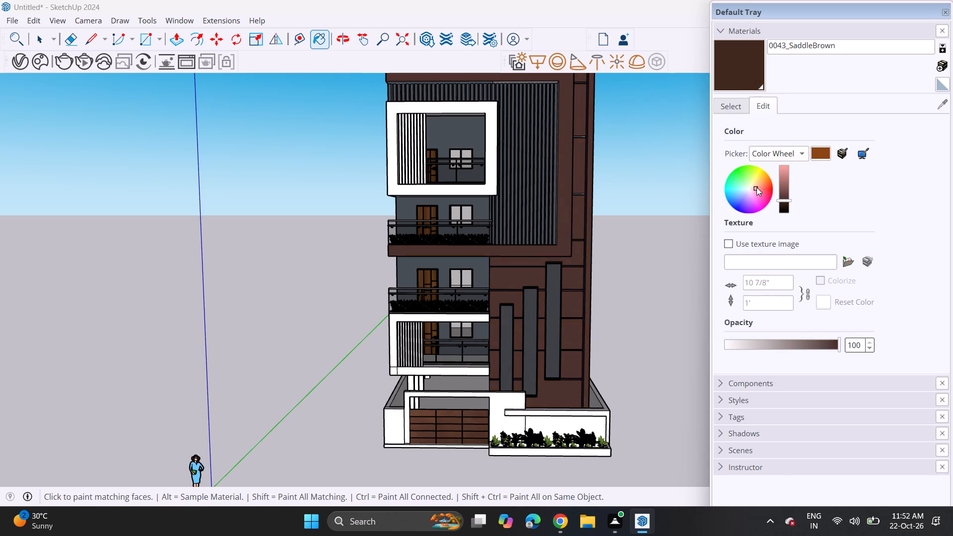
{"action": "left_click_drag", "start_coordinate": [756, 187], "coordinate": [762, 181]}
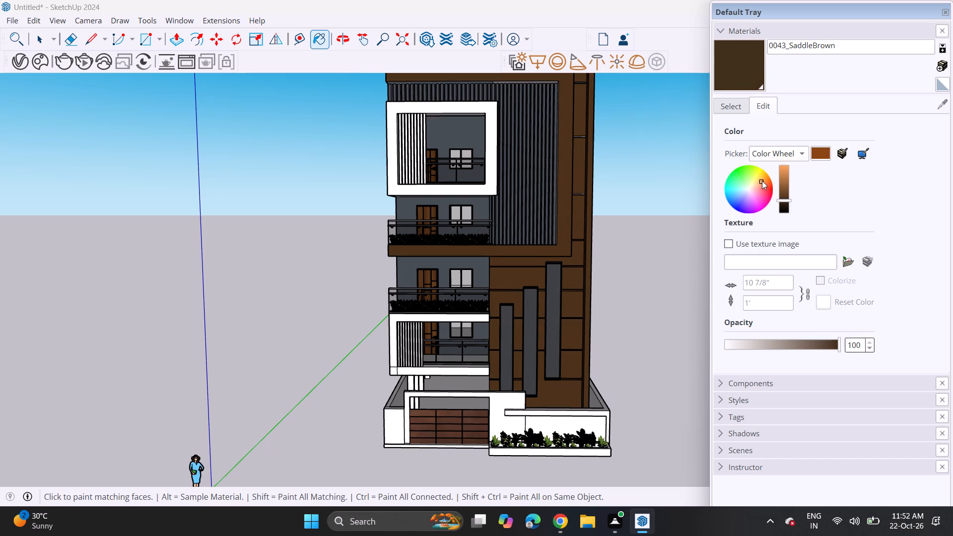
{"action": "left_click_drag", "start_coordinate": [762, 181], "coordinate": [760, 179]}
{"action": "left_click_drag", "start_coordinate": [760, 179], "coordinate": [760, 185]}
{"action": "key", "text": "space"}
{"action": "left_click", "coordinate": [631, 271]}
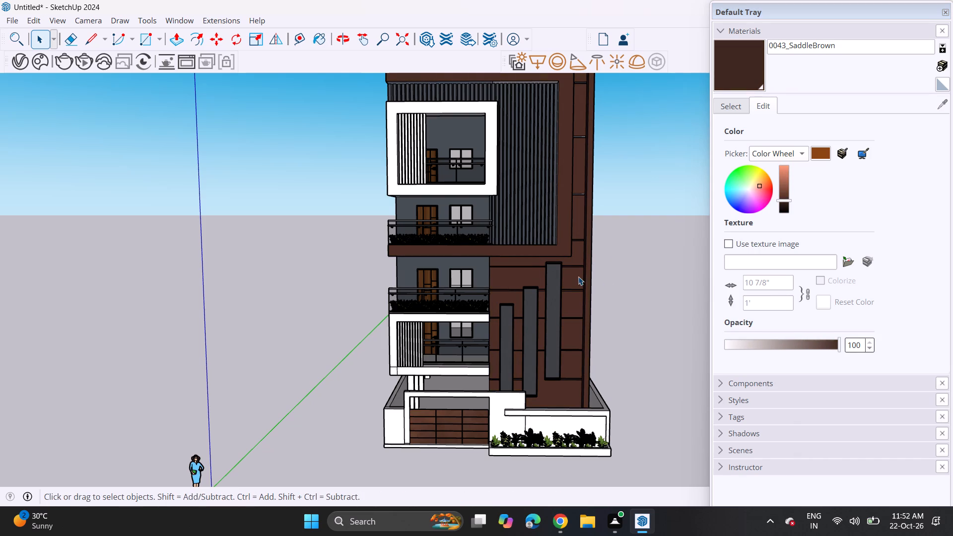
{"action": "scroll", "coordinate": [578, 282], "scroll_direction": "down", "scroll_amount": 3}
{"action": "middle_click_drag", "start_coordinate": [584, 307], "coordinate": [461, 378]}
{"action": "middle_click_drag", "start_coordinate": [479, 367], "coordinate": [480, 313]}
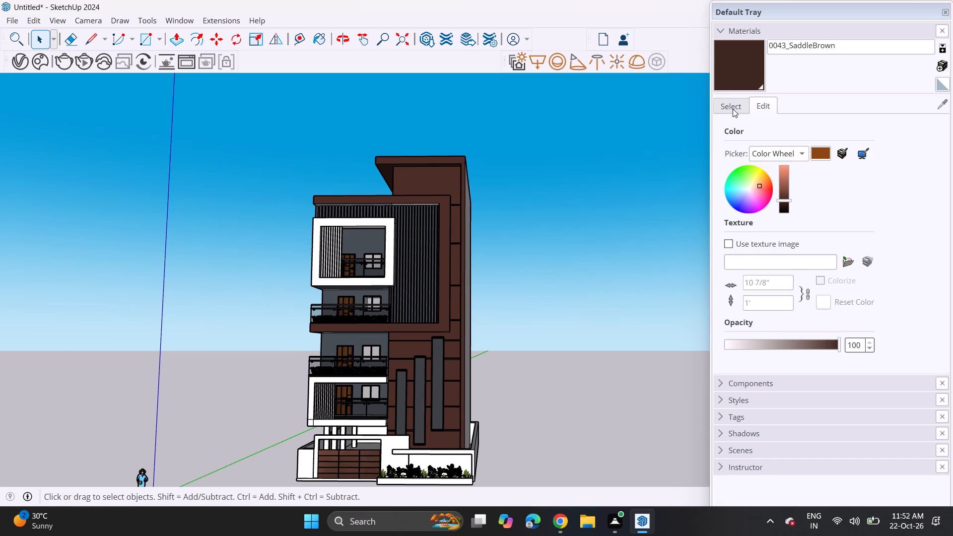
Choose 0135_DarkGray from Colors-Named and paint the white frame around the upper fluted balcony.
{"action": "left_click_drag", "start_coordinate": [733, 109], "coordinate": [738, 114]}
{"action": "scroll", "coordinate": [807, 258], "scroll_direction": "down", "scroll_amount": 14}
{"action": "scroll", "coordinate": [790, 203], "scroll_direction": "up", "scroll_amount": 3}
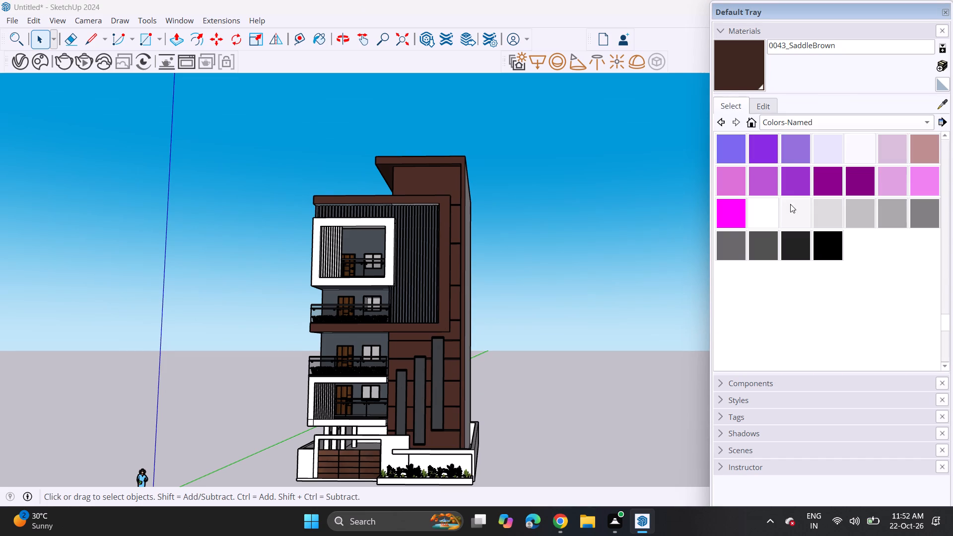
{"action": "left_click_drag", "start_coordinate": [755, 247], "coordinate": [760, 247]}
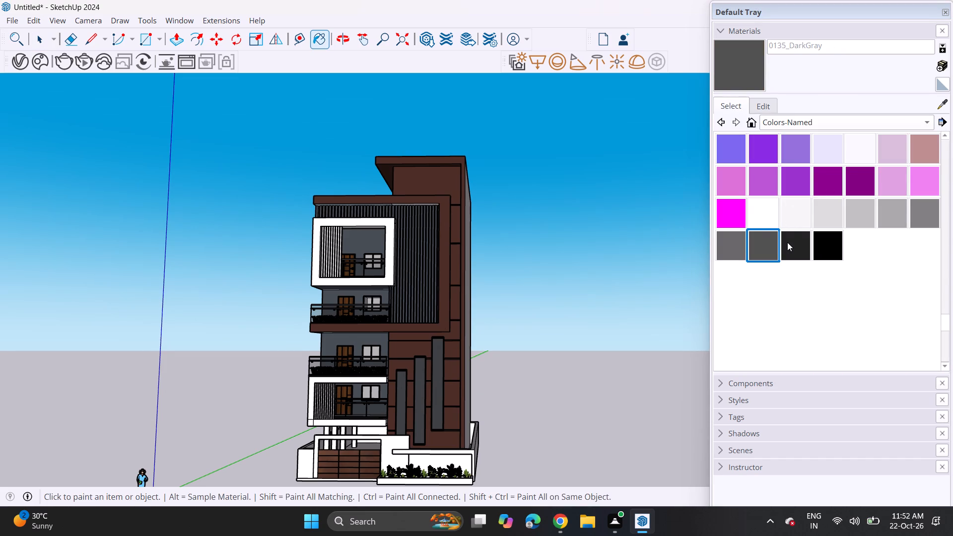
{"action": "left_click", "coordinate": [387, 230]}
Paint the lower fluted balcony's frame, its bottom band and corner face, and the gate surround with 0135_DarkGray.
{"action": "scroll", "coordinate": [386, 285], "scroll_direction": "down", "scroll_amount": 2}
{"action": "middle_click_drag", "start_coordinate": [375, 298], "coordinate": [470, 276]}
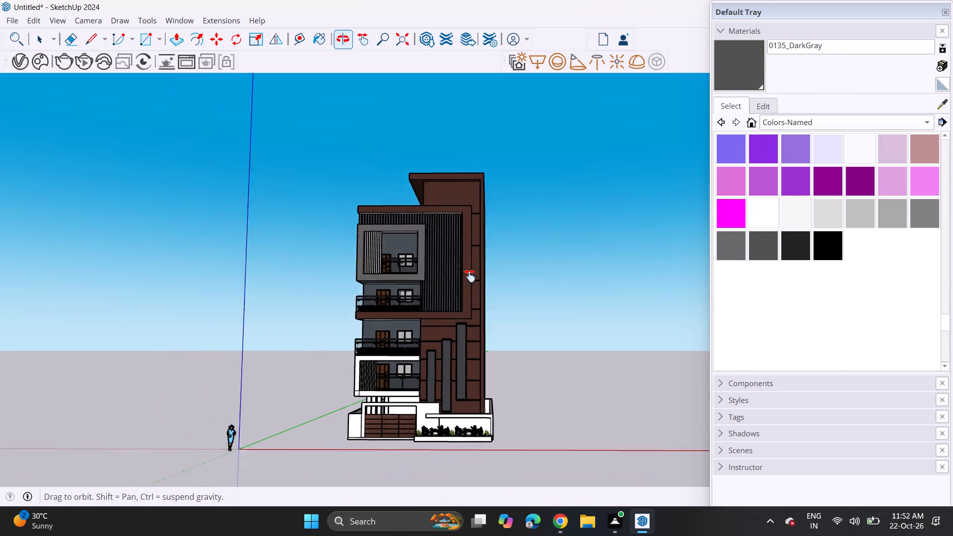
{"action": "middle_click_drag", "start_coordinate": [470, 276], "coordinate": [542, 254]}
{"action": "scroll", "coordinate": [541, 251], "scroll_direction": "up", "scroll_amount": 4}
{"action": "middle_click_drag", "start_coordinate": [522, 223], "coordinate": [483, 255]}
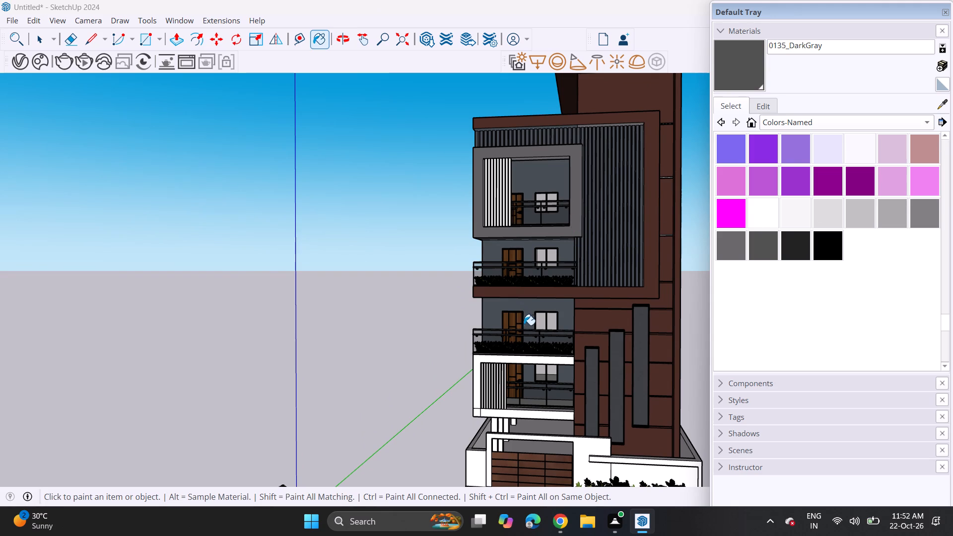
{"action": "scroll", "coordinate": [524, 324], "scroll_direction": "up", "scroll_amount": 4}
{"action": "left_click", "coordinate": [522, 377]}
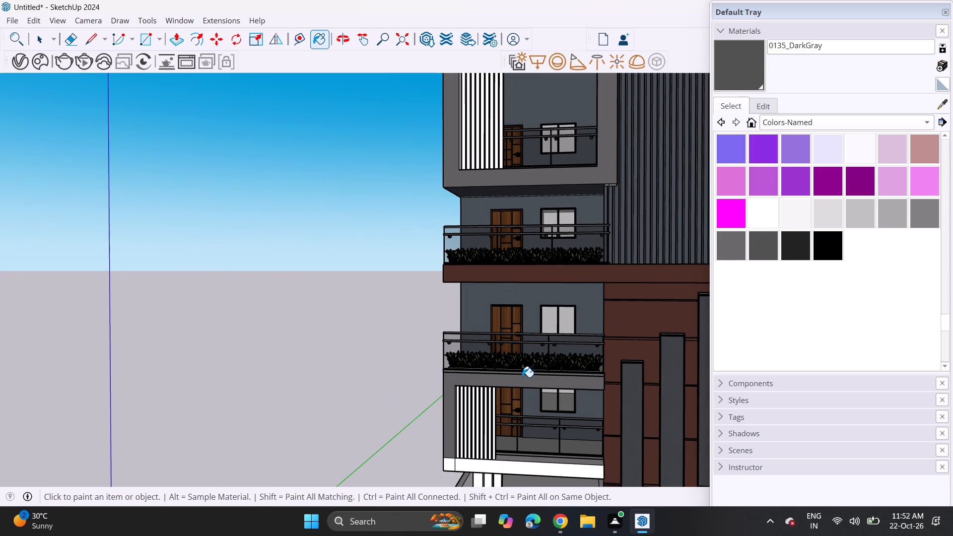
{"action": "scroll", "coordinate": [523, 371], "scroll_direction": "down", "scroll_amount": 5}
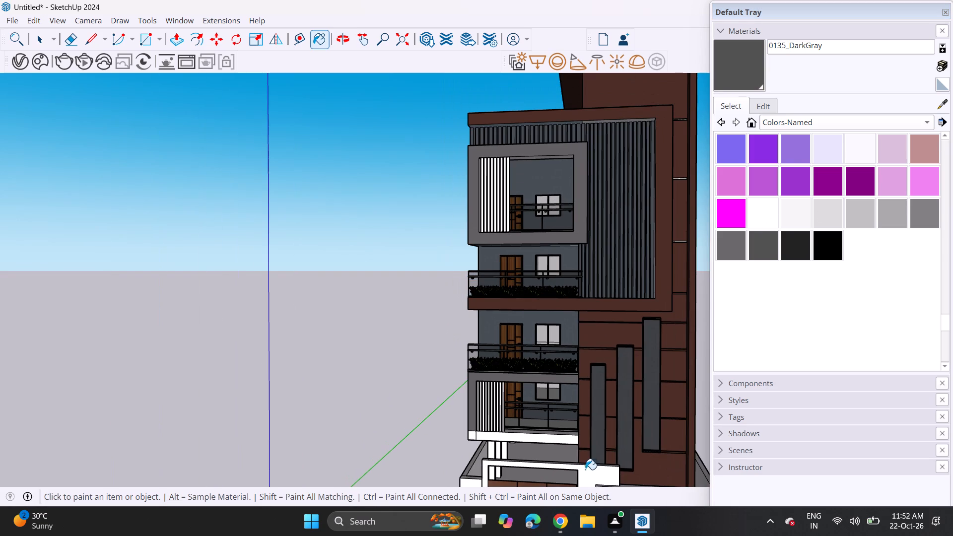
{"action": "left_click", "coordinate": [584, 475]}
{"action": "scroll", "coordinate": [539, 438], "scroll_direction": "up", "scroll_amount": 6}
{"action": "left_click", "coordinate": [539, 438]}
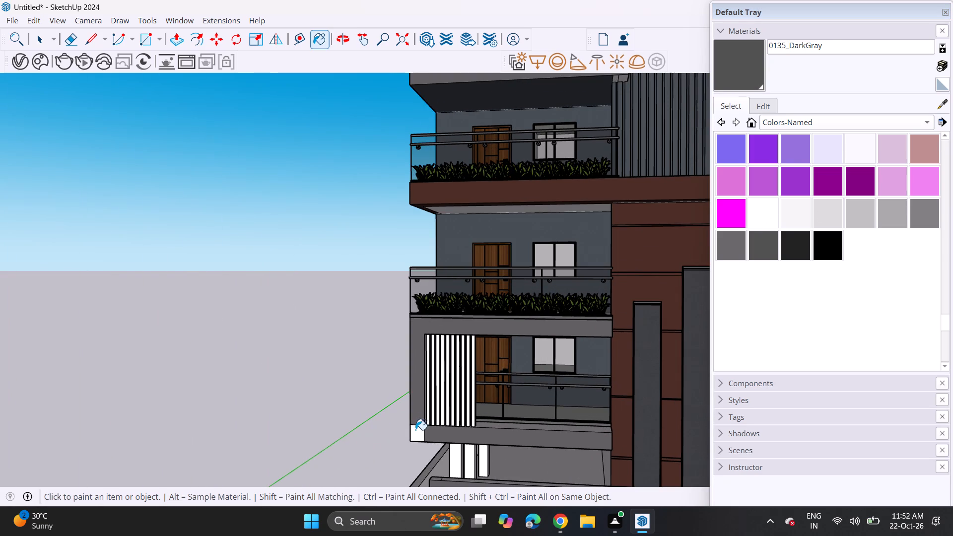
{"action": "left_click", "coordinate": [415, 432]}
Sample Formica Blue from the upper balcony wall and paint the upper, brown-edged and lower fluted balcony ceilings with it.
{"action": "scroll", "coordinate": [405, 381], "scroll_direction": "up", "scroll_amount": 7}
{"action": "scroll", "coordinate": [431, 358], "scroll_direction": "down", "scroll_amount": 17}
{"action": "middle_click_drag", "start_coordinate": [472, 370], "coordinate": [440, 309]}
{"action": "middle_click_drag", "start_coordinate": [466, 262], "coordinate": [496, 224]}
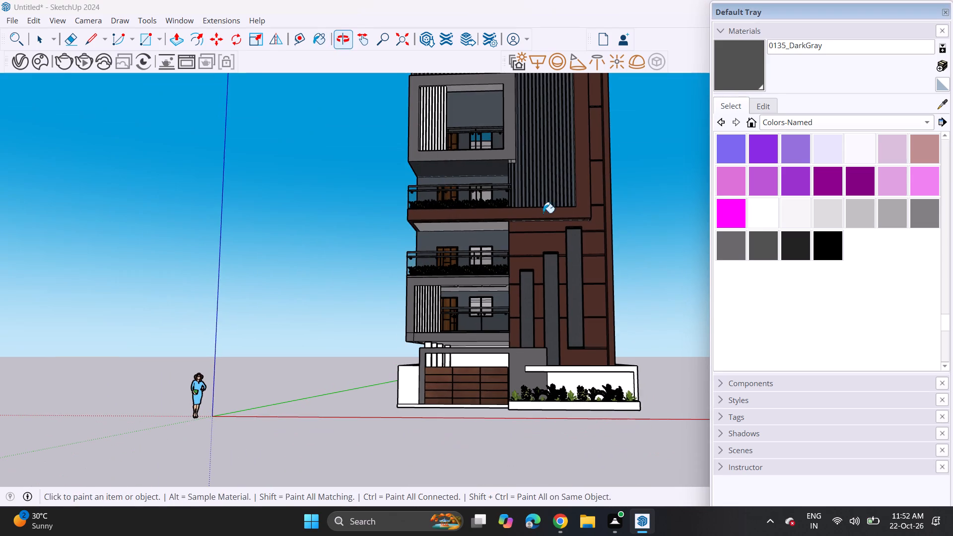
{"action": "left_click", "coordinate": [945, 101]}
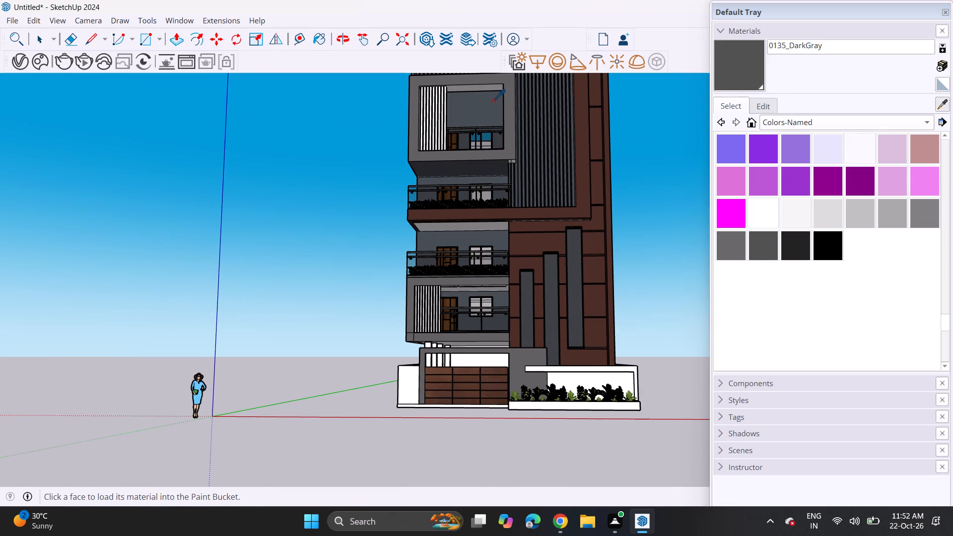
{"action": "left_click", "coordinate": [493, 100]}
{"action": "left_click", "coordinate": [475, 87]}
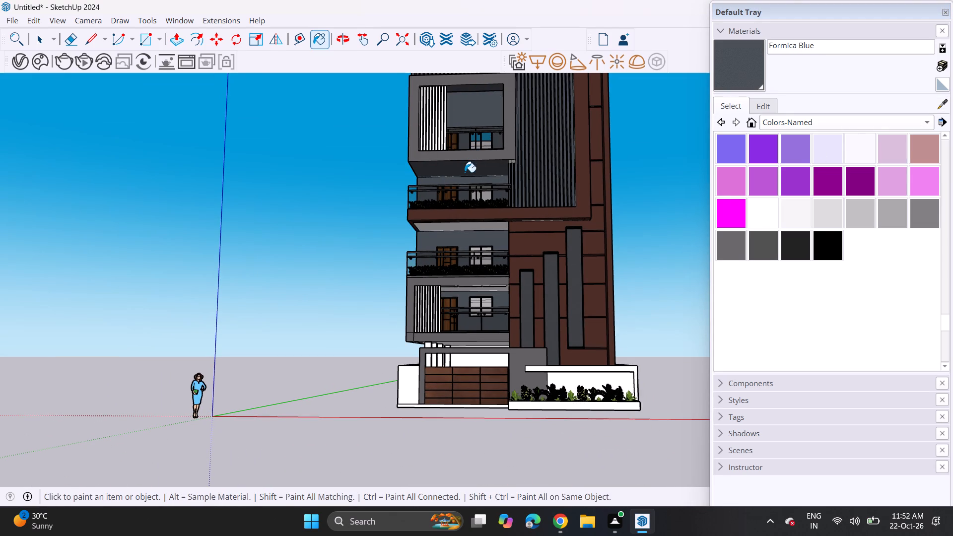
{"action": "left_click", "coordinate": [462, 227]}
{"action": "middle_click_drag", "start_coordinate": [466, 270], "coordinate": [478, 215]}
{"action": "scroll", "coordinate": [477, 270], "scroll_direction": "up", "scroll_amount": 4}
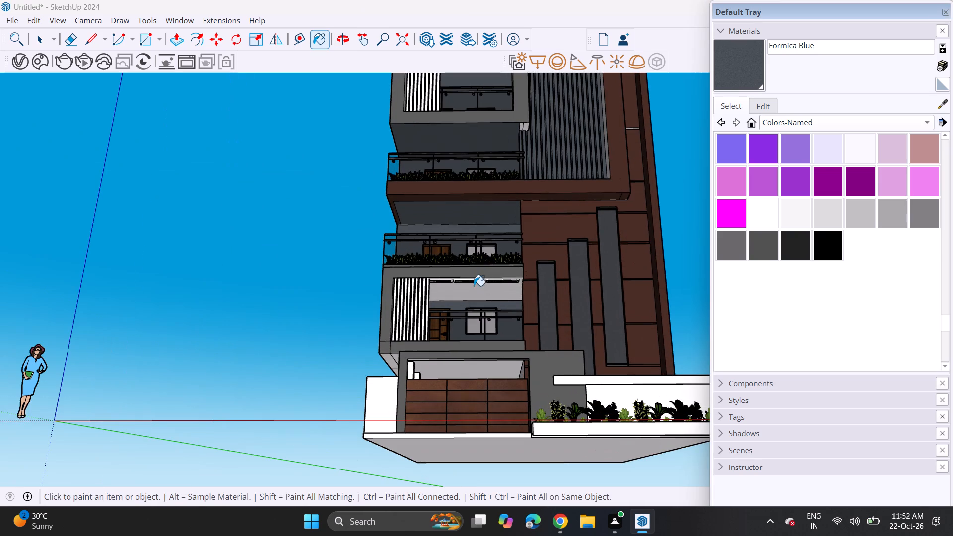
{"action": "left_click", "coordinate": [474, 289]}
Paint the ground-floor back wall behind the gate with Formica Blue.
{"action": "scroll", "coordinate": [499, 294], "scroll_direction": "up", "scroll_amount": 15}
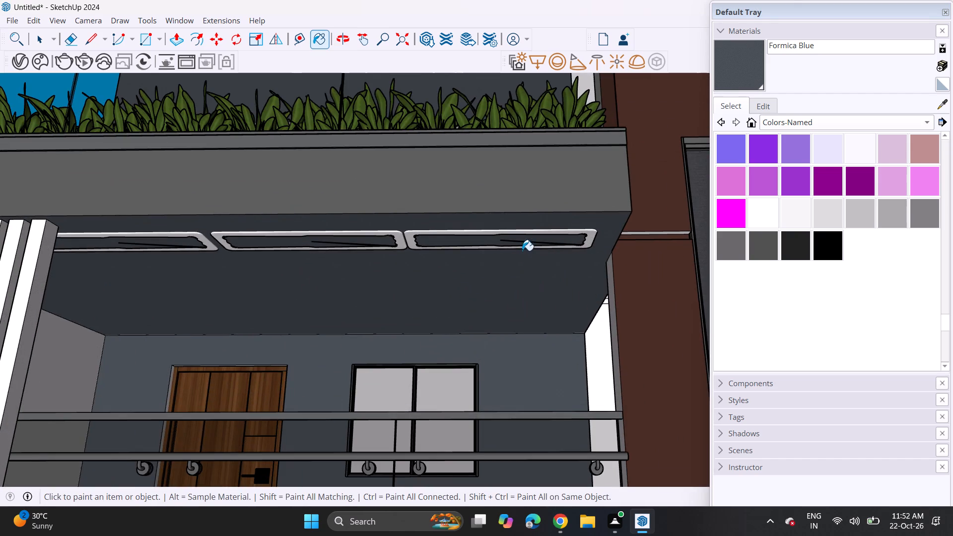
{"action": "scroll", "coordinate": [522, 250], "scroll_direction": "down", "scroll_amount": 9}
{"action": "middle_click_drag", "start_coordinate": [513, 288], "coordinate": [515, 325]}
{"action": "scroll", "coordinate": [503, 317], "scroll_direction": "down", "scroll_amount": 8}
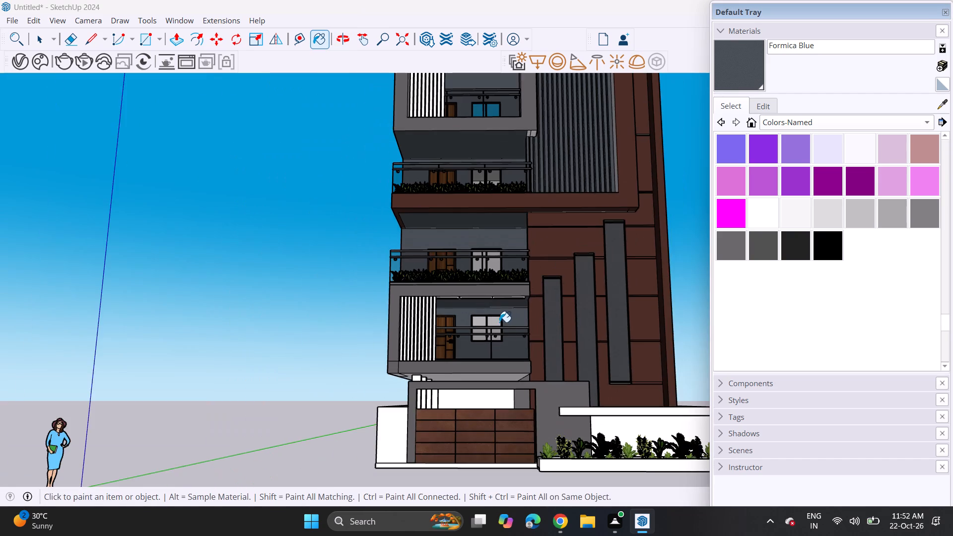
{"action": "scroll", "coordinate": [499, 345], "scroll_direction": "down", "scroll_amount": 1}
{"action": "middle_click_drag", "start_coordinate": [492, 334], "coordinate": [490, 361]}
{"action": "scroll", "coordinate": [476, 389], "scroll_direction": "up", "scroll_amount": 3}
{"action": "left_click", "coordinate": [475, 375]}
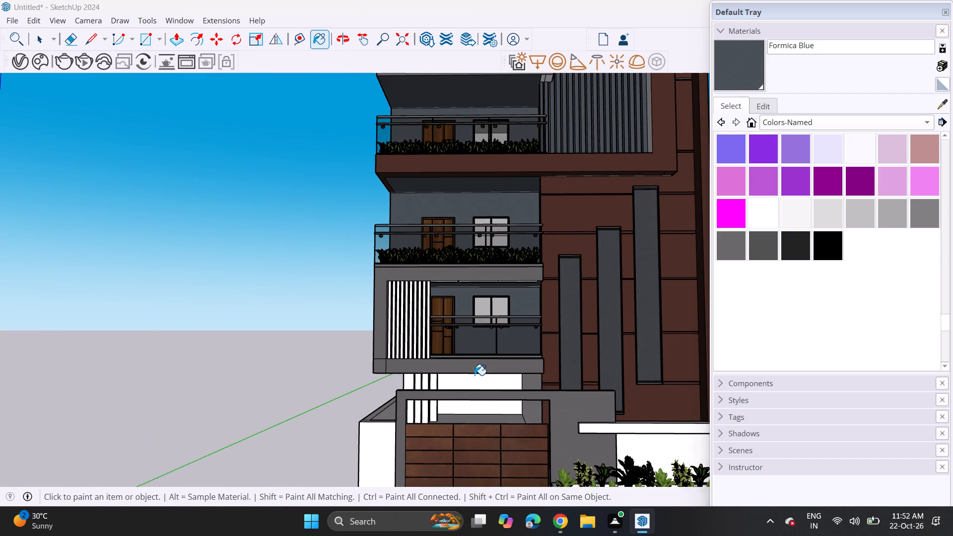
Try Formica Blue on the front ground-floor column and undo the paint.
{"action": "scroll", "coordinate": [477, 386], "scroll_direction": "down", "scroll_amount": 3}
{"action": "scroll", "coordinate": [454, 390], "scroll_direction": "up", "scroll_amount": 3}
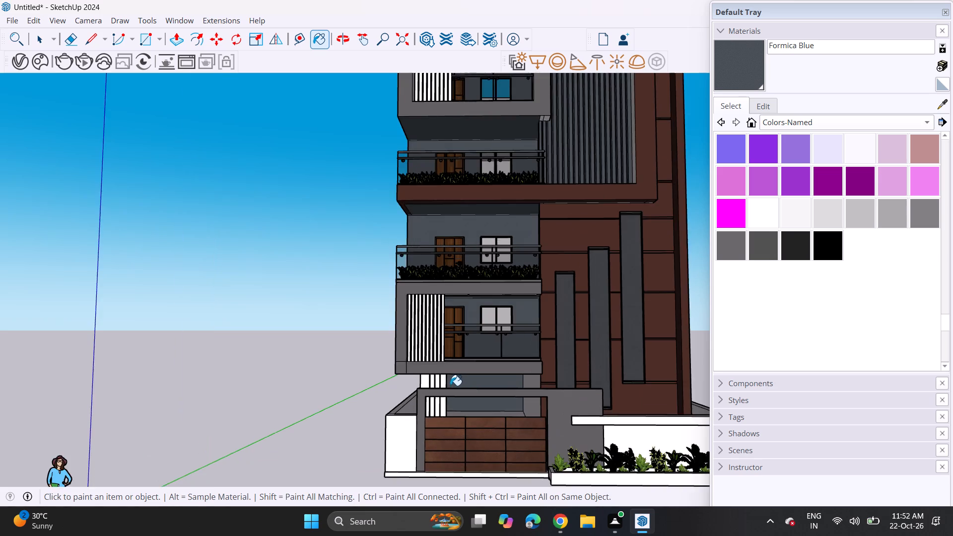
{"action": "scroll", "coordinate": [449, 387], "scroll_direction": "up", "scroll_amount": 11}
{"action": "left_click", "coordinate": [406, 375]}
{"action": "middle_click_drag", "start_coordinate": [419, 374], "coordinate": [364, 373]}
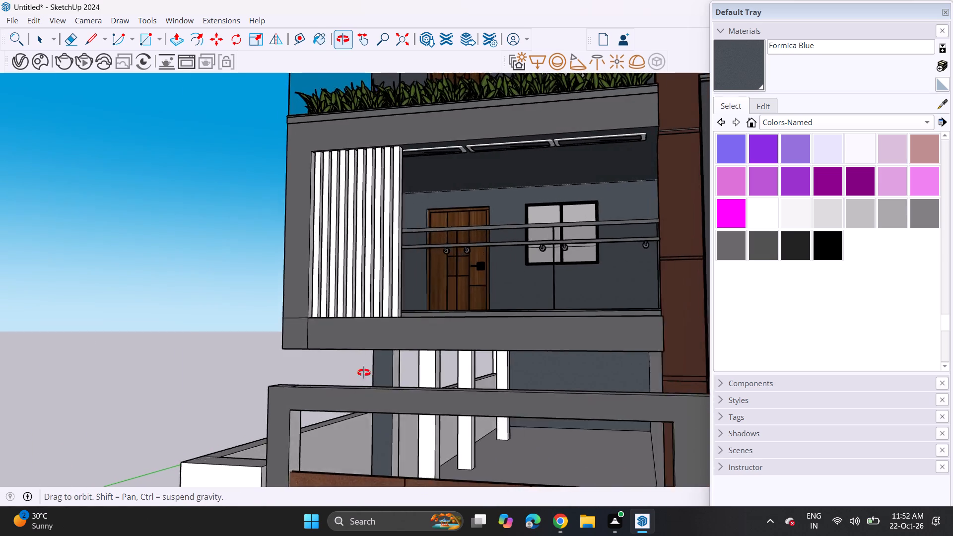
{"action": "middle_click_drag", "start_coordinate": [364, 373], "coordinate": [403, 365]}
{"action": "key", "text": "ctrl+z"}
Sample 0135_DarkGray from the fluted frame and paint the front ground-floor column and the lower balcony's underside with it.
{"action": "left_click", "coordinate": [937, 103]}
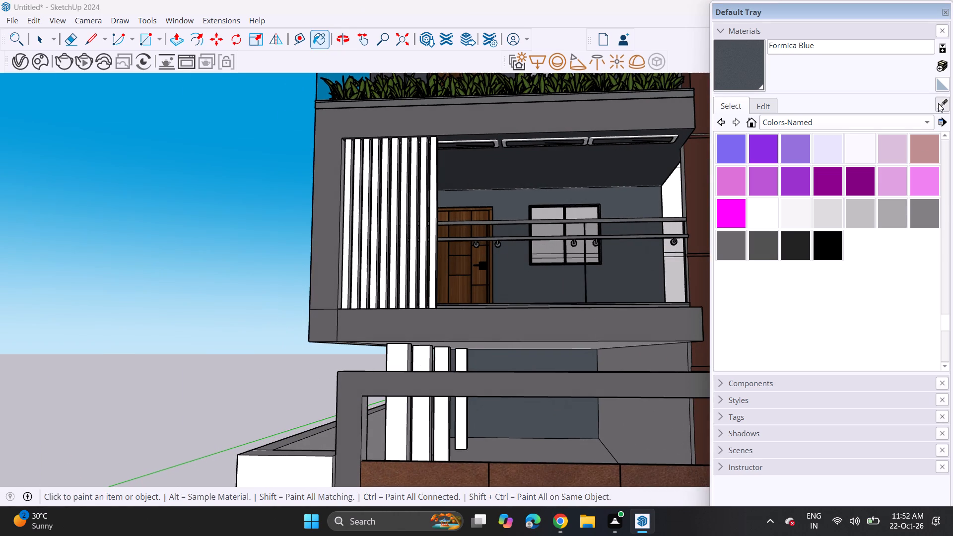
{"action": "left_click", "coordinate": [333, 260]}
{"action": "scroll", "coordinate": [383, 349], "scroll_direction": "up", "scroll_amount": 4}
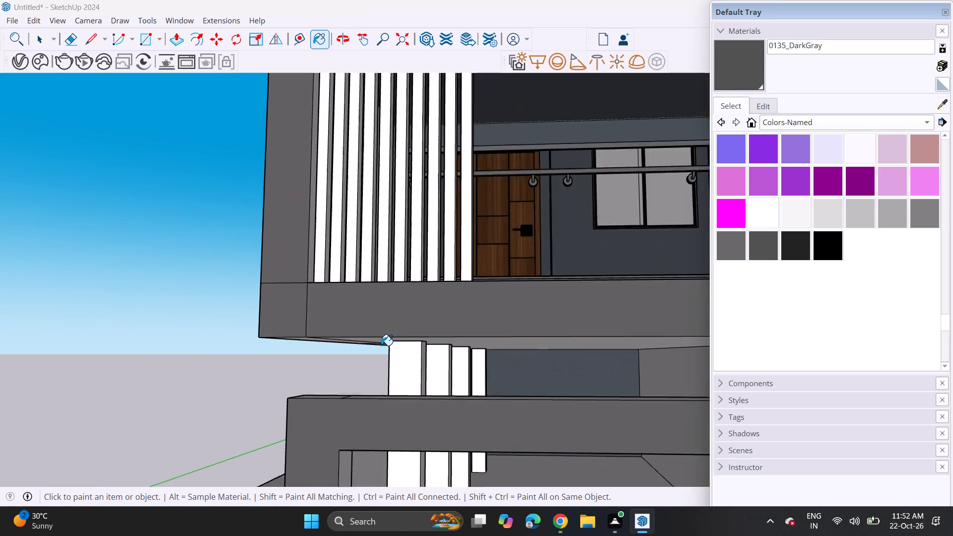
{"action": "left_click", "coordinate": [402, 365]}
{"action": "middle_click_drag", "start_coordinate": [428, 385], "coordinate": [373, 350]}
{"action": "middle_click_drag", "start_coordinate": [383, 350], "coordinate": [384, 291]}
{"action": "left_click", "coordinate": [462, 396]}
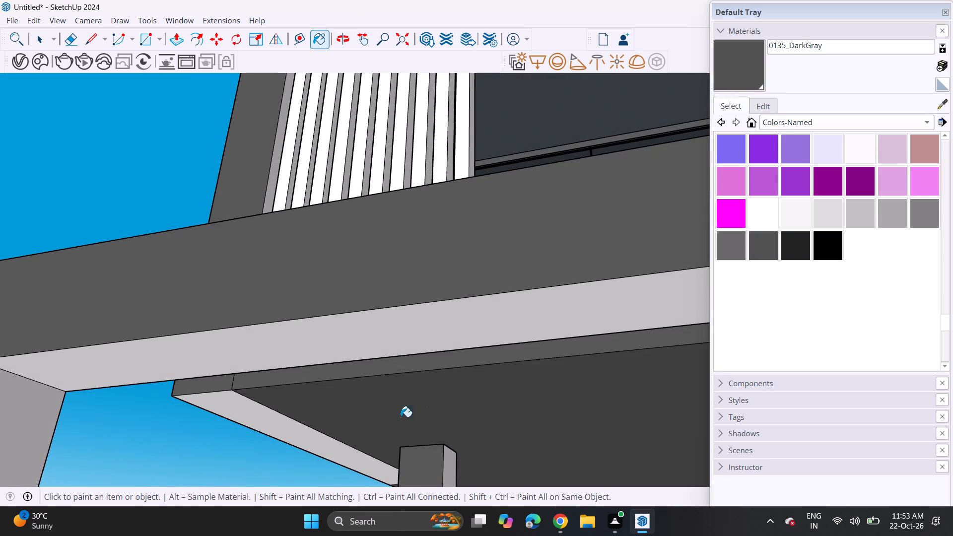
{"action": "left_click", "coordinate": [252, 423]}
Paint the front and side faces of the second, third and fourth ground-floor columns with 0135_DarkGray.
{"action": "scroll", "coordinate": [267, 427], "scroll_direction": "down", "scroll_amount": 4}
{"action": "middle_click_drag", "start_coordinate": [331, 449], "coordinate": [223, 332]}
{"action": "middle_click_drag", "start_coordinate": [219, 318], "coordinate": [276, 464]}
{"action": "scroll", "coordinate": [256, 290], "scroll_direction": "down", "scroll_amount": 4}
{"action": "left_click", "coordinate": [272, 236]}
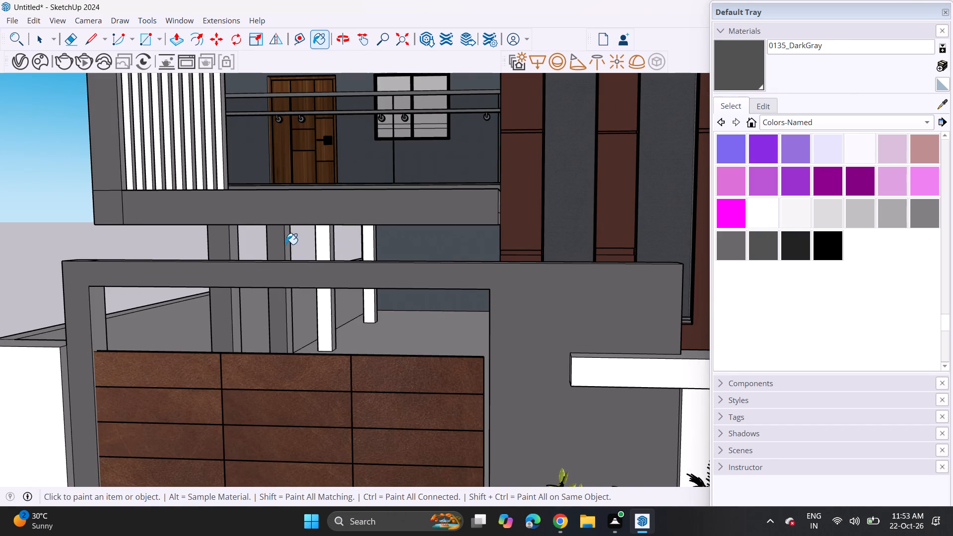
{"action": "left_click", "coordinate": [286, 244]}
{"action": "scroll", "coordinate": [326, 249], "scroll_direction": "up", "scroll_amount": 4}
{"action": "left_click", "coordinate": [324, 246]}
{"action": "left_click", "coordinate": [333, 249]}
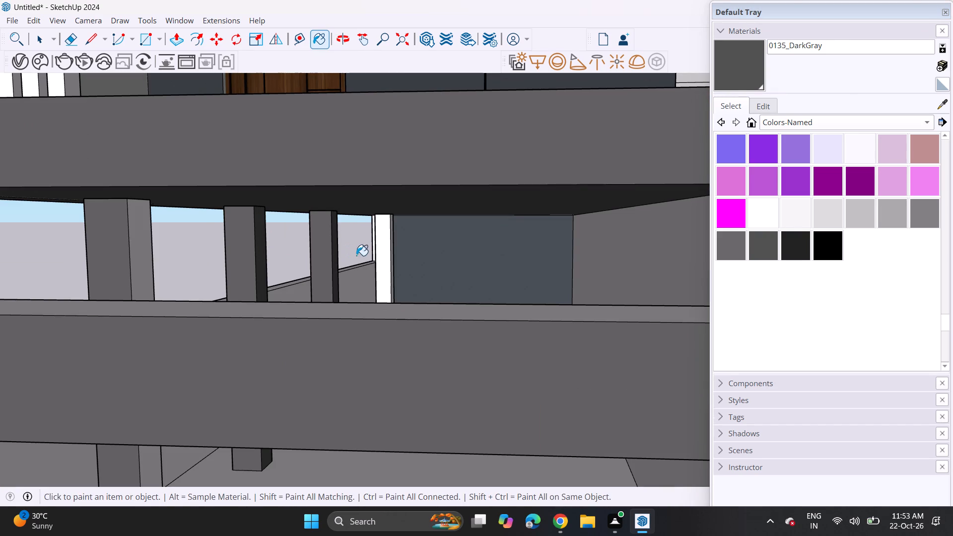
{"action": "left_click", "coordinate": [380, 253]}
{"action": "middle_click_drag", "start_coordinate": [386, 257], "coordinate": [355, 263]}
{"action": "scroll", "coordinate": [406, 251], "scroll_direction": "up", "scroll_amount": 2}
{"action": "left_click", "coordinate": [413, 259]}
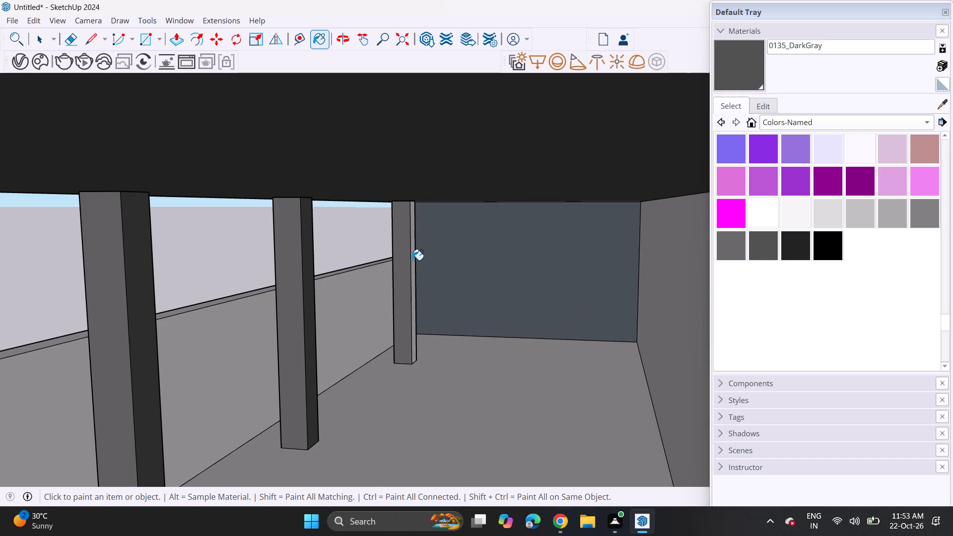
Paint the remaining side face of the front ground-floor column with 0135_DarkGray.
{"action": "scroll", "coordinate": [356, 299], "scroll_direction": "down", "scroll_amount": 5}
{"action": "left_click", "coordinate": [190, 323]}
{"action": "scroll", "coordinate": [191, 327], "scroll_direction": "down", "scroll_amount": 3}
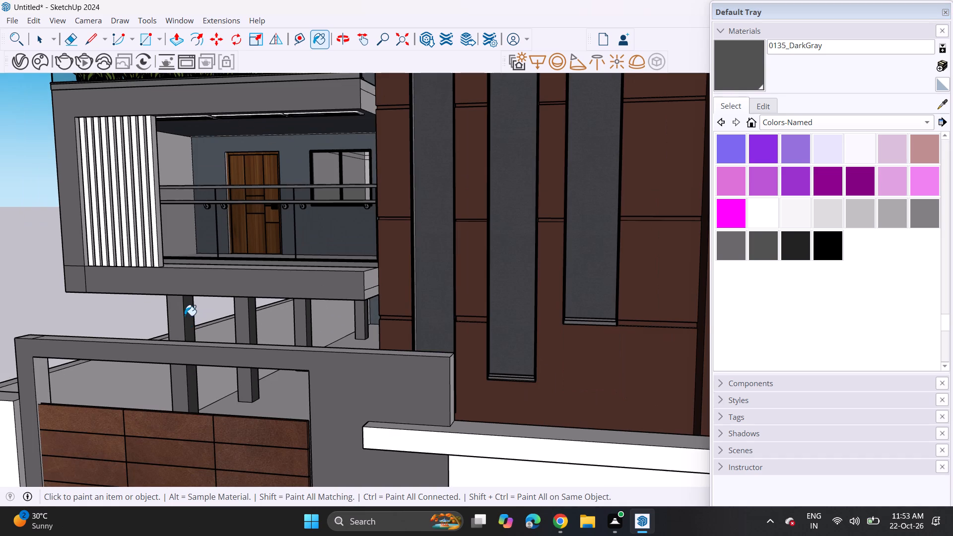
{"action": "left_click", "coordinate": [183, 314]}
{"action": "middle_click_drag", "start_coordinate": [197, 336], "coordinate": [278, 293]}
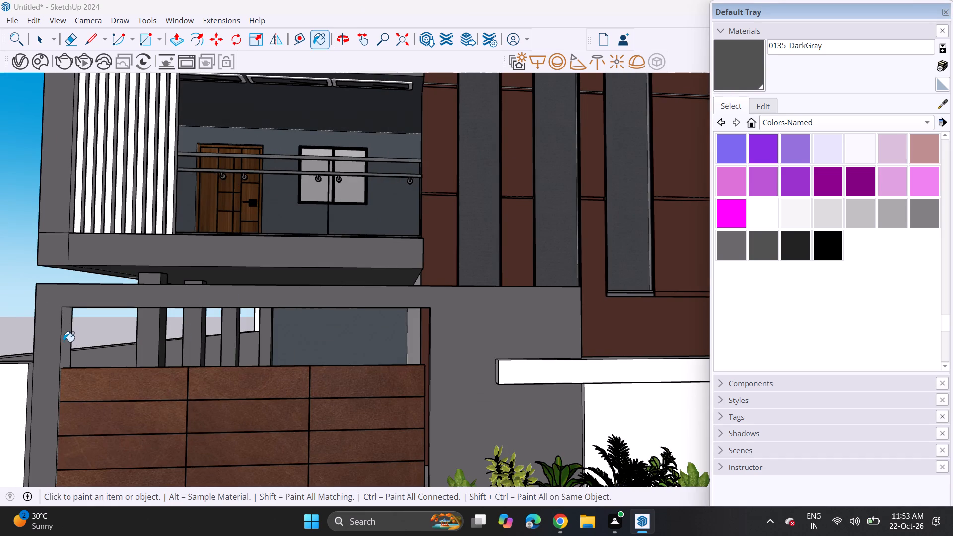
Paint the inner side faces and underside of the entrance gate frame with 0135_DarkGray.
{"action": "left_click", "coordinate": [63, 342]}
{"action": "middle_click_drag", "start_coordinate": [321, 366], "coordinate": [445, 364]}
{"action": "scroll", "coordinate": [618, 331], "scroll_direction": "up", "scroll_amount": 4}
{"action": "left_click", "coordinate": [506, 344]}
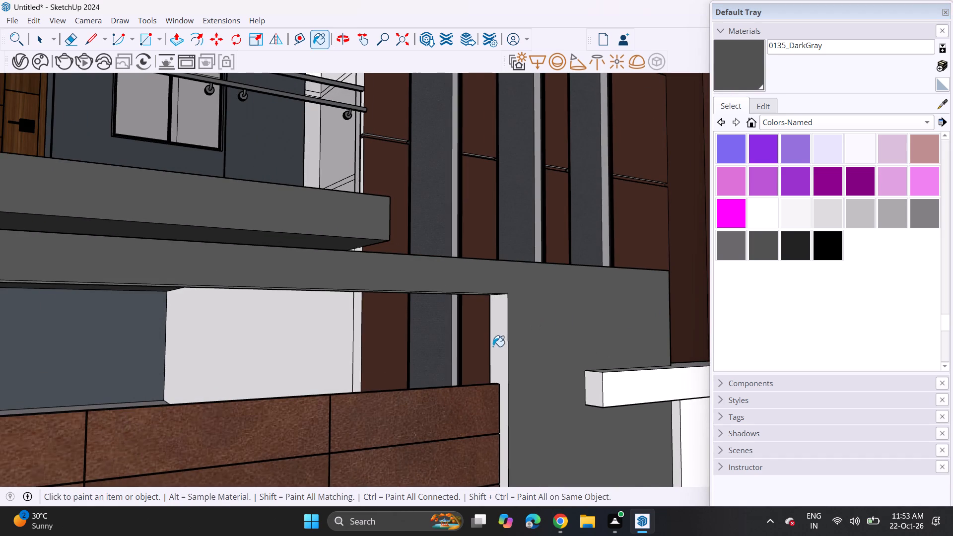
{"action": "scroll", "coordinate": [493, 346], "scroll_direction": "down", "scroll_amount": 2}
{"action": "left_click", "coordinate": [492, 346]}
{"action": "middle_click_drag", "start_coordinate": [491, 359], "coordinate": [489, 311]}
{"action": "left_click", "coordinate": [480, 246]}
Sample 0043_SaddleBrown from the top-storey surround and paint its inner top and side faces around the fluted panel with it.
{"action": "scroll", "coordinate": [467, 269], "scroll_direction": "down", "scroll_amount": 3}
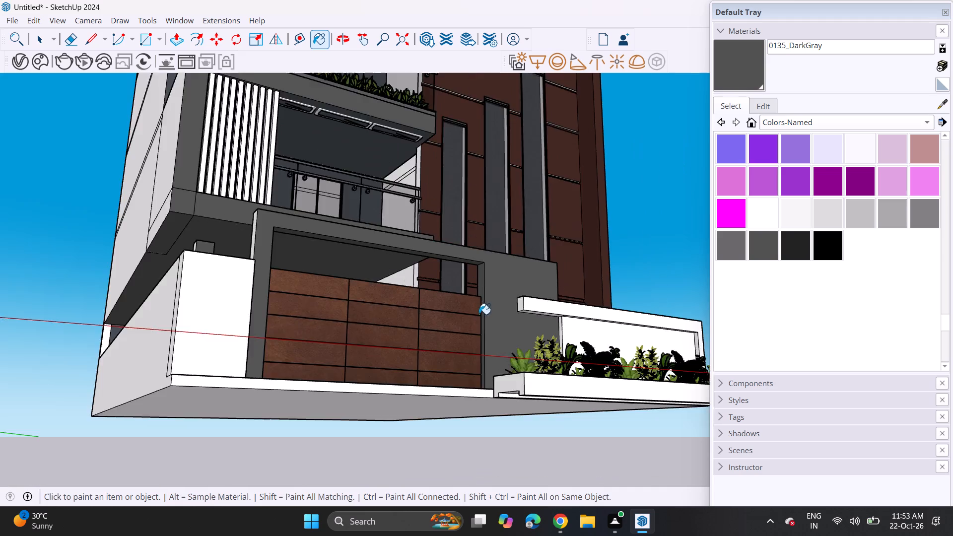
{"action": "scroll", "coordinate": [479, 314], "scroll_direction": "down", "scroll_amount": 7}
{"action": "middle_click_drag", "start_coordinate": [475, 337], "coordinate": [385, 430]}
{"action": "scroll", "coordinate": [258, 358], "scroll_direction": "down", "scroll_amount": 4}
{"action": "middle_click_drag", "start_coordinate": [369, 290], "coordinate": [429, 401], "text": "shift"}
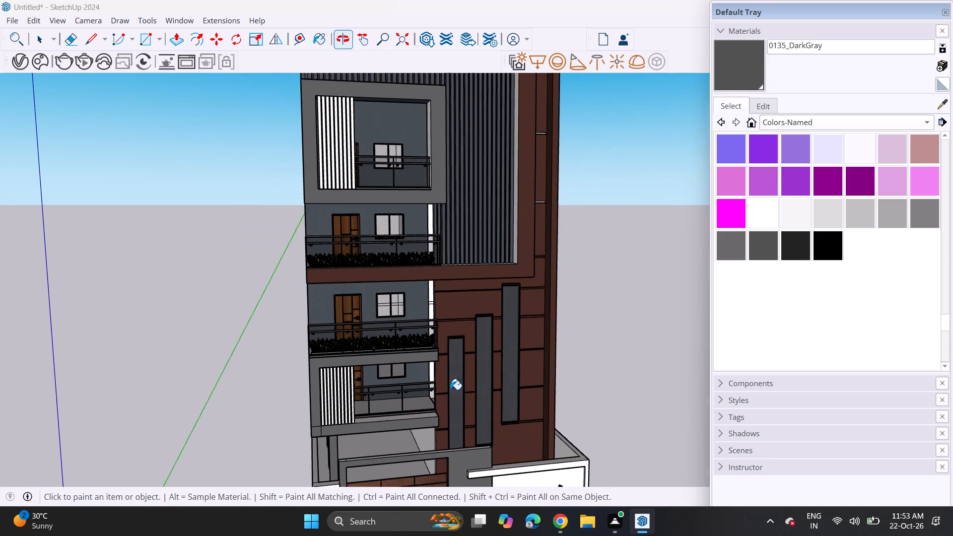
{"action": "middle_click_drag", "start_coordinate": [440, 386], "coordinate": [366, 345]}
{"action": "scroll", "coordinate": [347, 324], "scroll_direction": "down", "scroll_amount": 3}
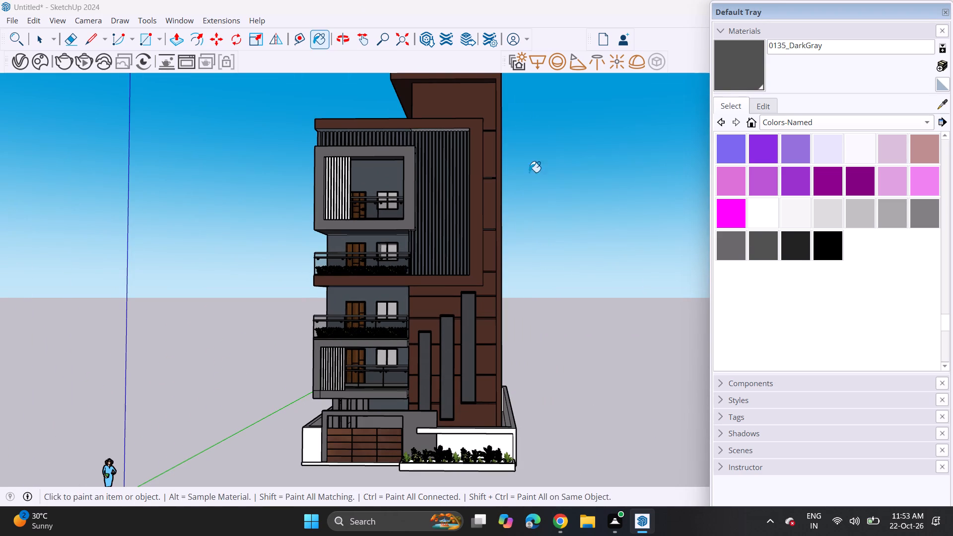
{"action": "middle_click_drag", "start_coordinate": [470, 114], "coordinate": [470, 108]}
{"action": "scroll", "coordinate": [470, 111], "scroll_direction": "up", "scroll_amount": 5}
{"action": "scroll", "coordinate": [439, 139], "scroll_direction": "up", "scroll_amount": 4}
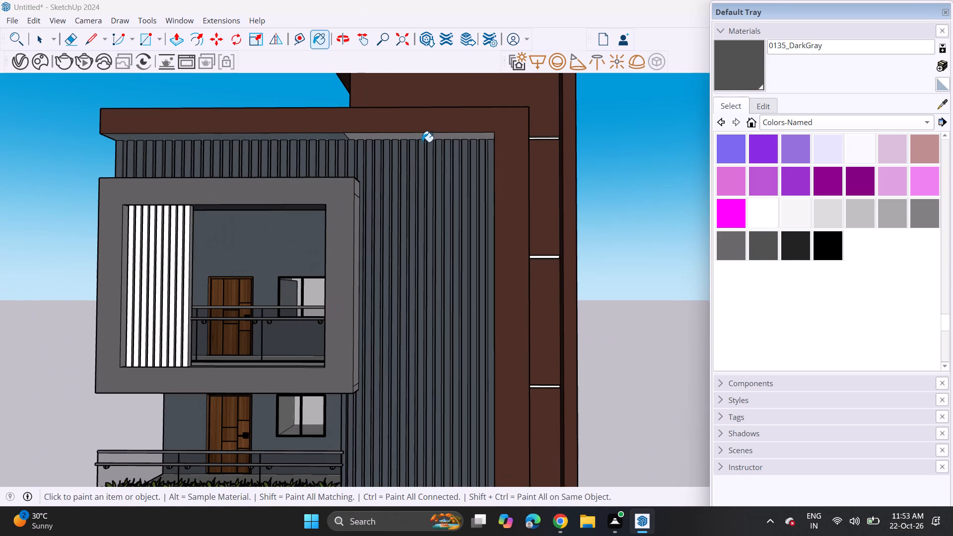
{"action": "scroll", "coordinate": [413, 128], "scroll_direction": "up", "scroll_amount": 3}
{"action": "middle_click_drag", "start_coordinate": [412, 128], "coordinate": [466, 103]}
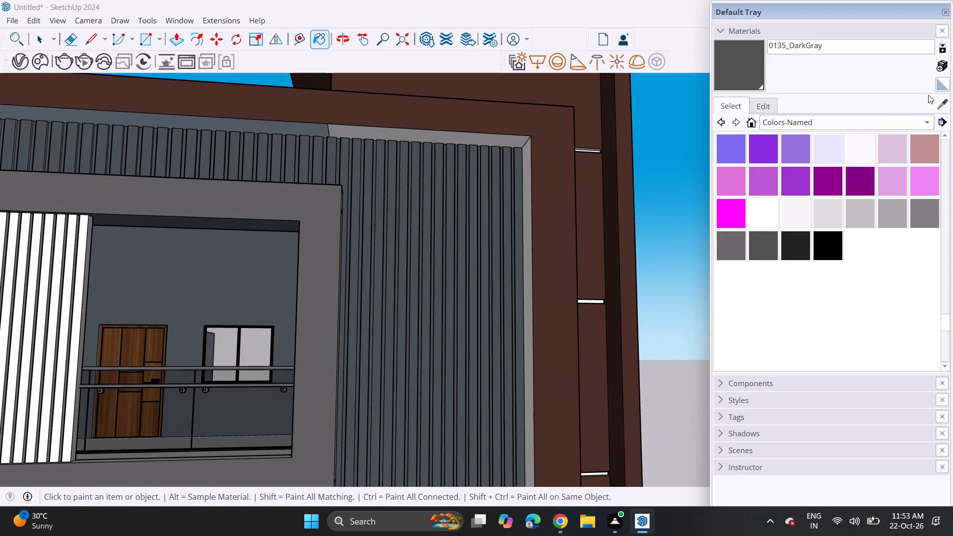
{"action": "left_click", "coordinate": [940, 107]}
{"action": "left_click", "coordinate": [456, 105]}
{"action": "left_click", "coordinate": [451, 132]}
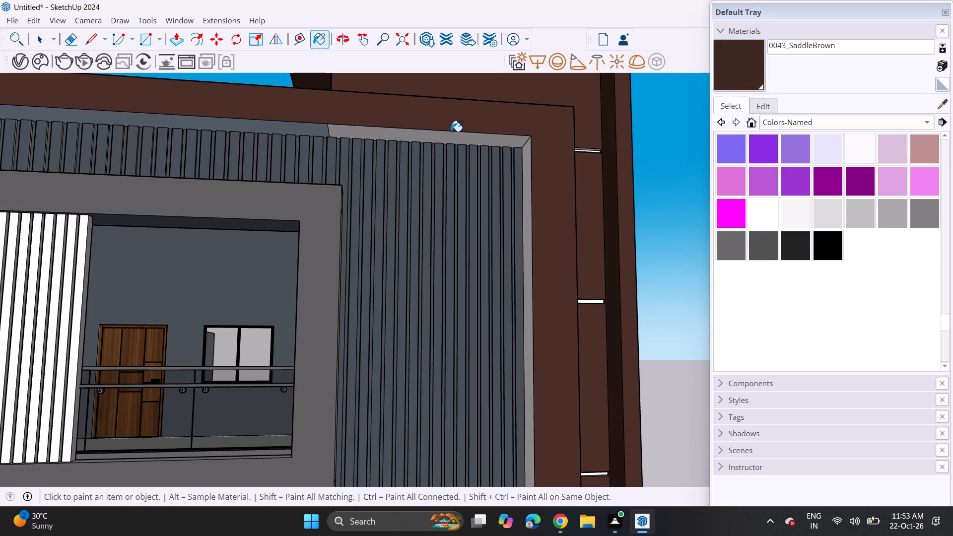
{"action": "left_click", "coordinate": [454, 132]}
{"action": "left_click", "coordinate": [454, 133]}
{"action": "left_click", "coordinate": [322, 130]}
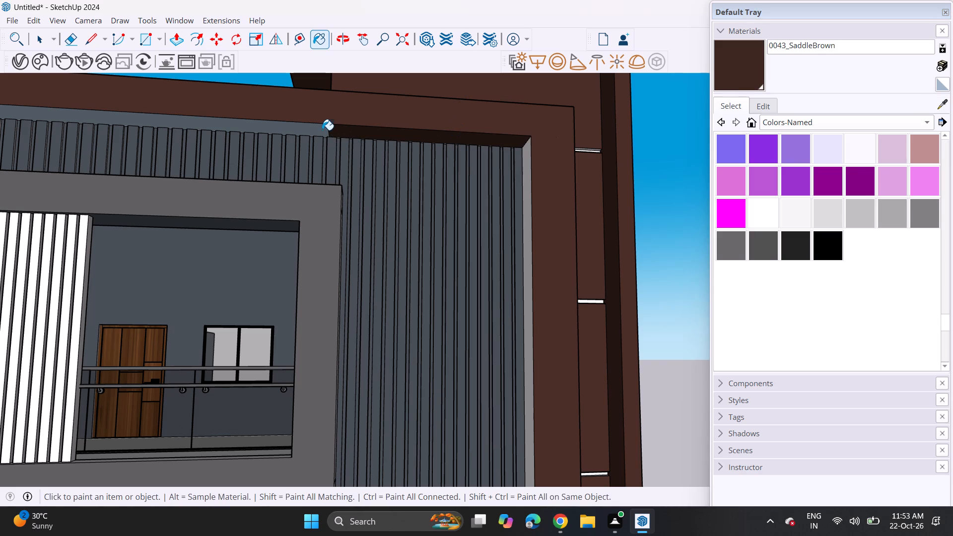
{"action": "left_click", "coordinate": [528, 171]}
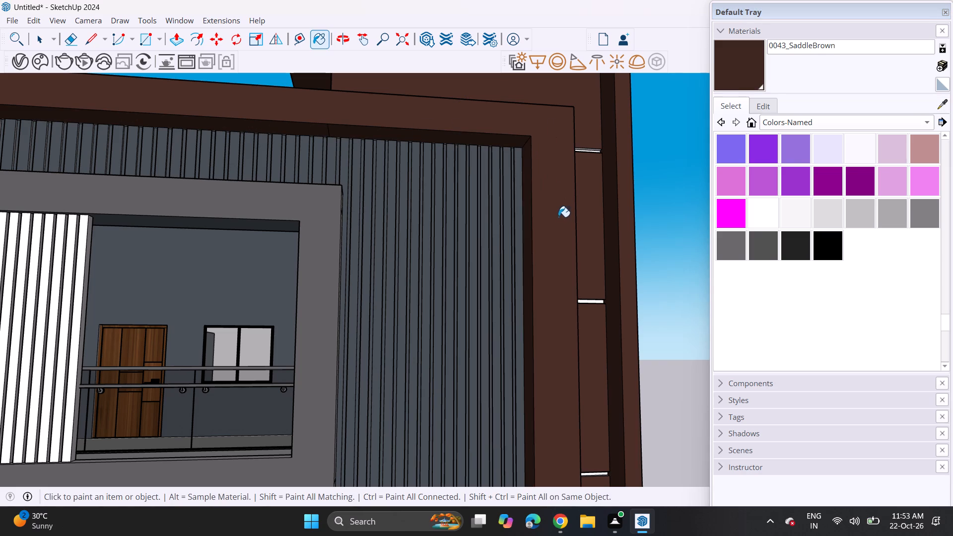
Paint the white horizontal groove strips on the tower beside the fluted panel with 0043_SaddleBrown.
{"action": "scroll", "coordinate": [559, 224], "scroll_direction": "down", "scroll_amount": 4}
{"action": "scroll", "coordinate": [567, 265], "scroll_direction": "down", "scroll_amount": 4}
{"action": "scroll", "coordinate": [583, 362], "scroll_direction": "up", "scroll_amount": 15}
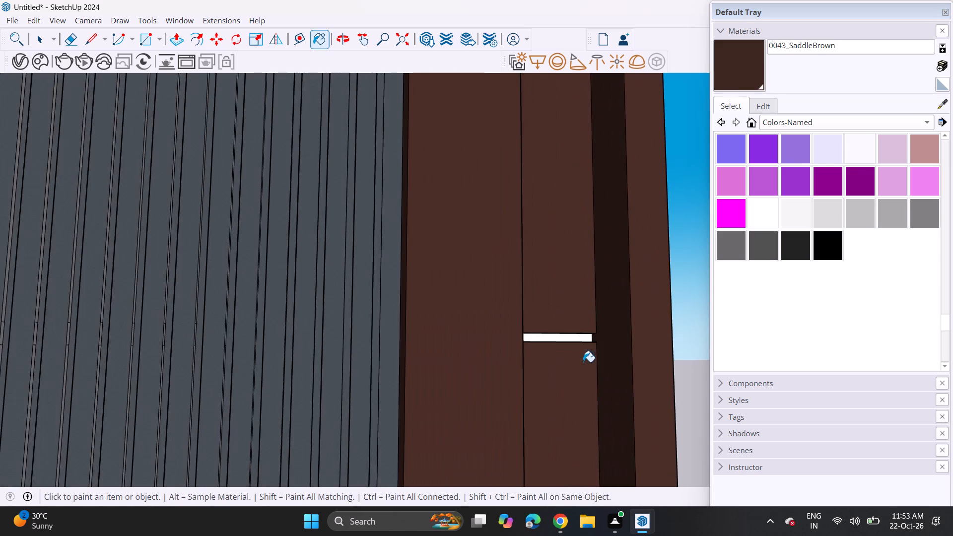
{"action": "scroll", "coordinate": [582, 356], "scroll_direction": "up", "scroll_amount": 5}
{"action": "double_click", "coordinate": [559, 318]}
{"action": "left_click", "coordinate": [544, 329]}
{"action": "scroll", "coordinate": [543, 329], "scroll_direction": "down", "scroll_amount": 5}
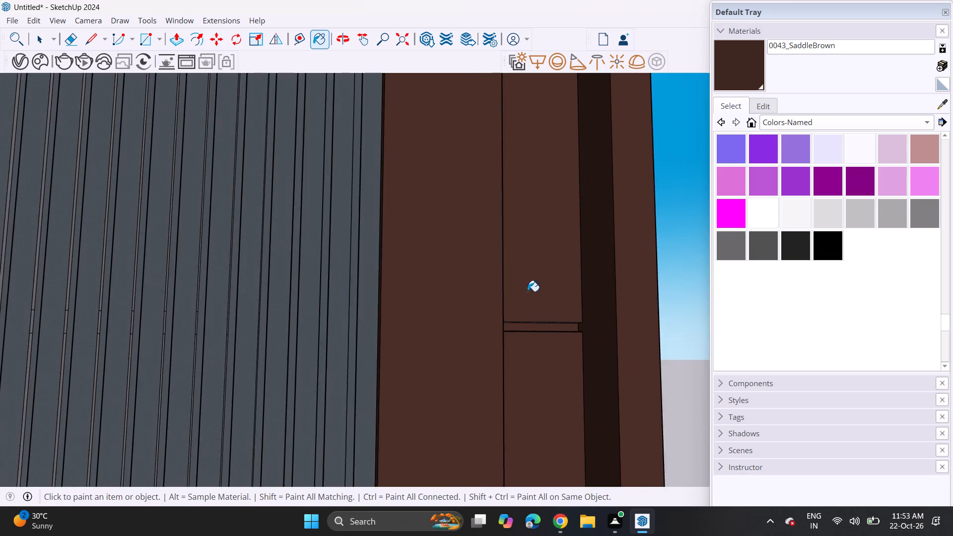
{"action": "scroll", "coordinate": [528, 291], "scroll_direction": "down", "scroll_amount": 12}
{"action": "middle_click_drag", "start_coordinate": [524, 120], "coordinate": [476, 392]}
{"action": "scroll", "coordinate": [484, 363], "scroll_direction": "up", "scroll_amount": 6}
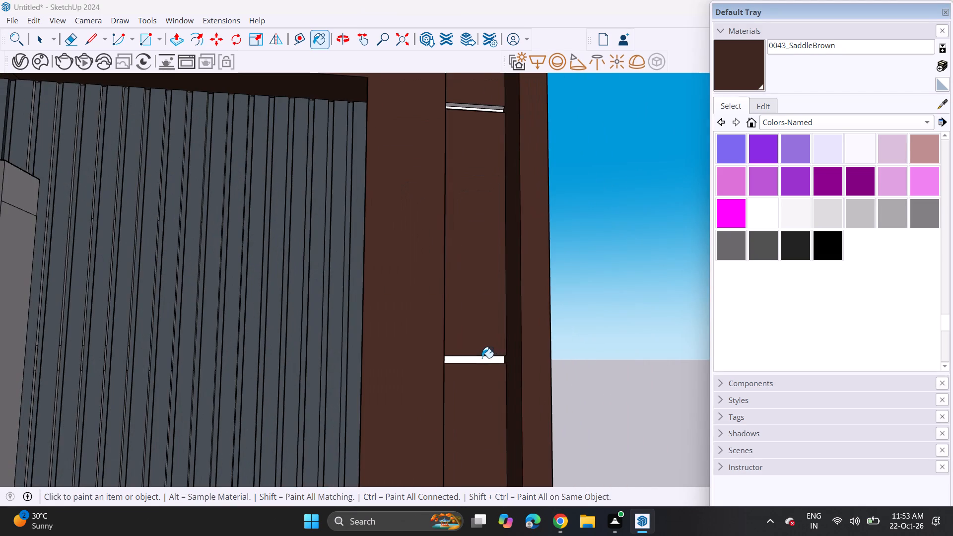
{"action": "left_click", "coordinate": [482, 358]}
{"action": "scroll", "coordinate": [483, 120], "scroll_direction": "up", "scroll_amount": 8}
{"action": "left_click", "coordinate": [484, 102]}
{"action": "scroll", "coordinate": [476, 124], "scroll_direction": "down", "scroll_amount": 20}
{"action": "scroll", "coordinate": [476, 124], "scroll_direction": "down", "scroll_amount": 3}
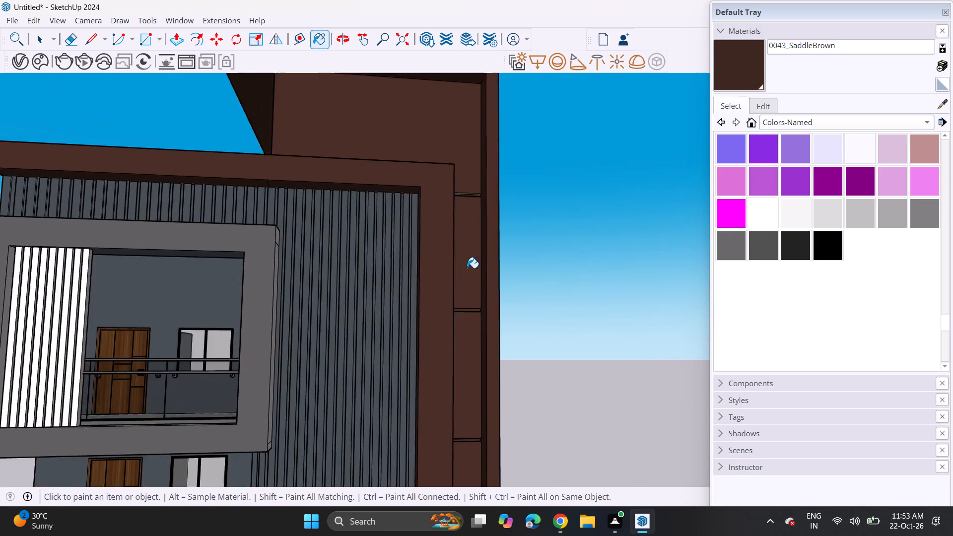
Paint the front boundary wall's projecting band above the planter with 0043_SaddleBrown.
{"action": "scroll", "coordinate": [467, 268], "scroll_direction": "down", "scroll_amount": 8}
{"action": "middle_click_drag", "start_coordinate": [426, 366], "coordinate": [405, 359]}
{"action": "middle_click_drag", "start_coordinate": [424, 250], "coordinate": [434, 207], "text": "shift"}
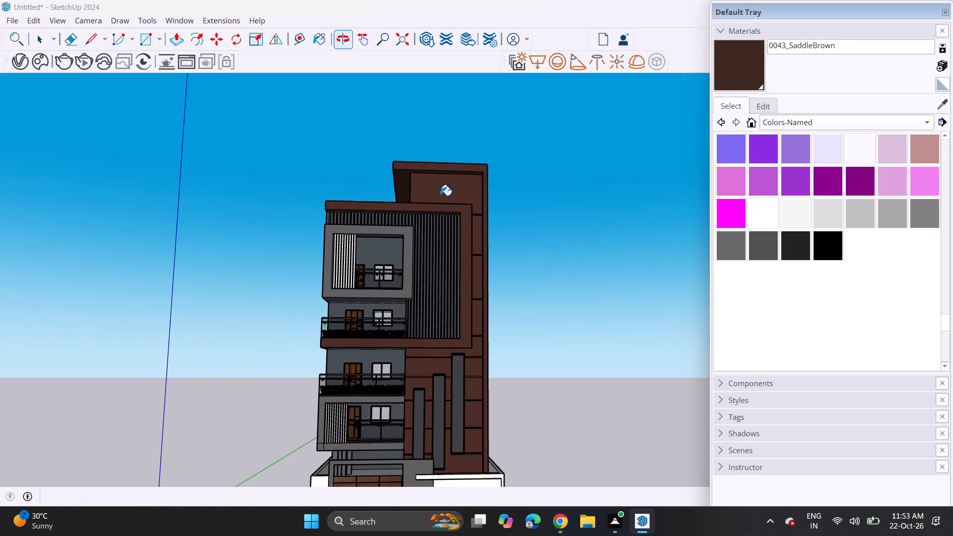
{"action": "scroll", "coordinate": [422, 281], "scroll_direction": "down", "scroll_amount": 4}
{"action": "middle_click_drag", "start_coordinate": [412, 365], "coordinate": [412, 347]}
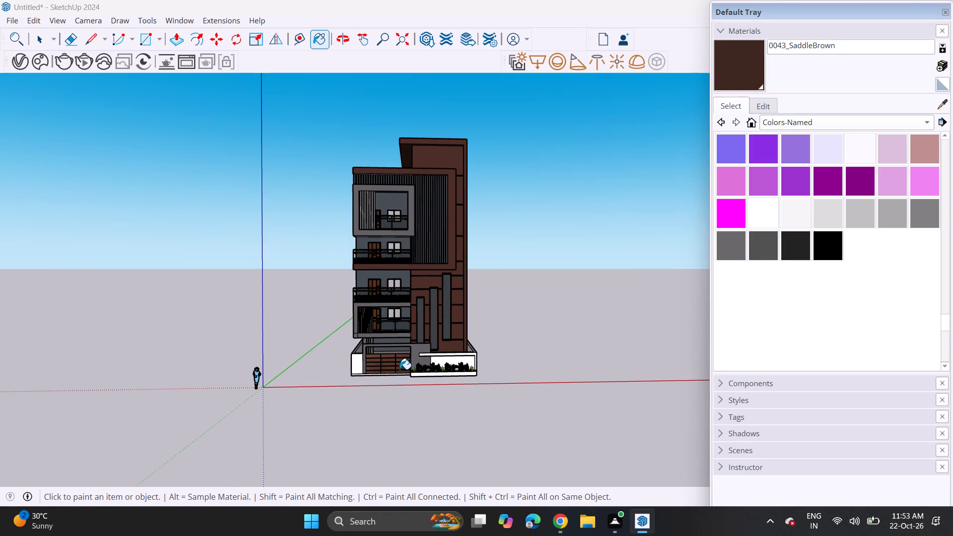
{"action": "scroll", "coordinate": [374, 367], "scroll_direction": "up", "scroll_amount": 13}
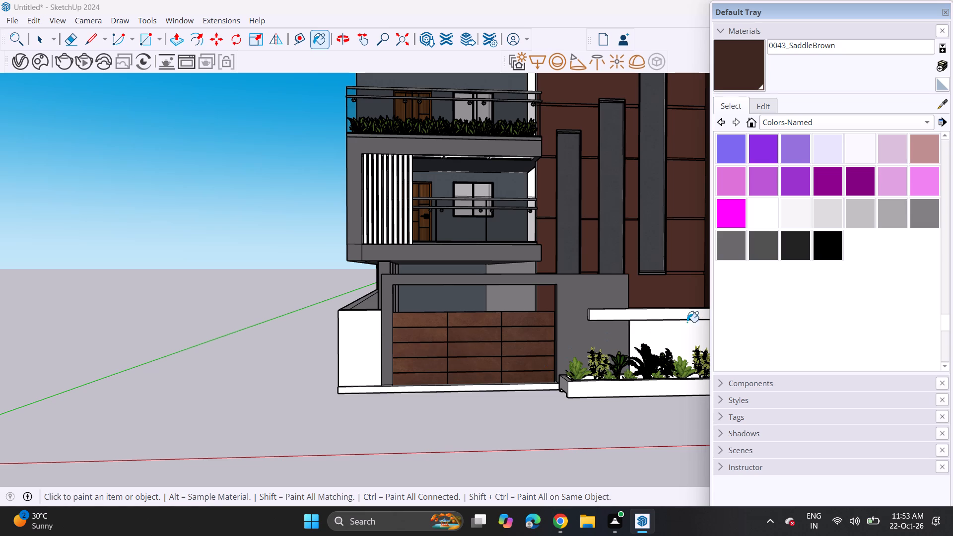
{"action": "left_click", "coordinate": [664, 314]}
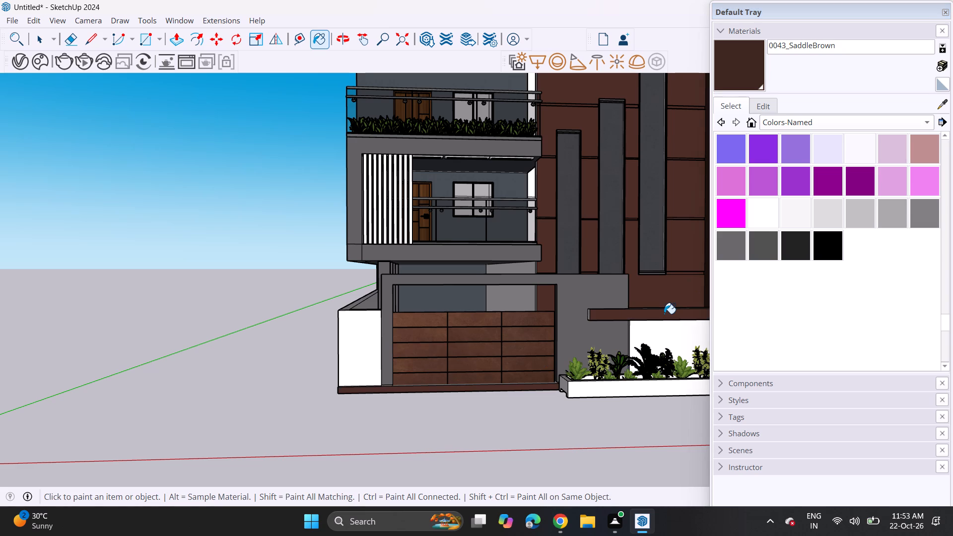
Paint the wall behind the planter with Groundcover Sand Smooth from Landscaping, Fencing and Vegetation, after trying Vegetation Bark Maple.
{"action": "scroll", "coordinate": [657, 330], "scroll_direction": "down", "scroll_amount": 2}
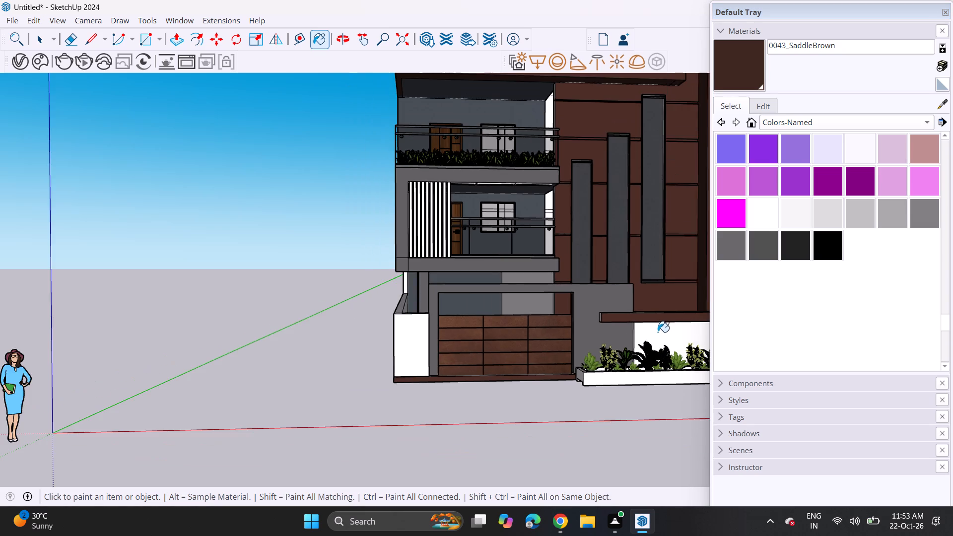
{"action": "left_click", "coordinate": [848, 127]}
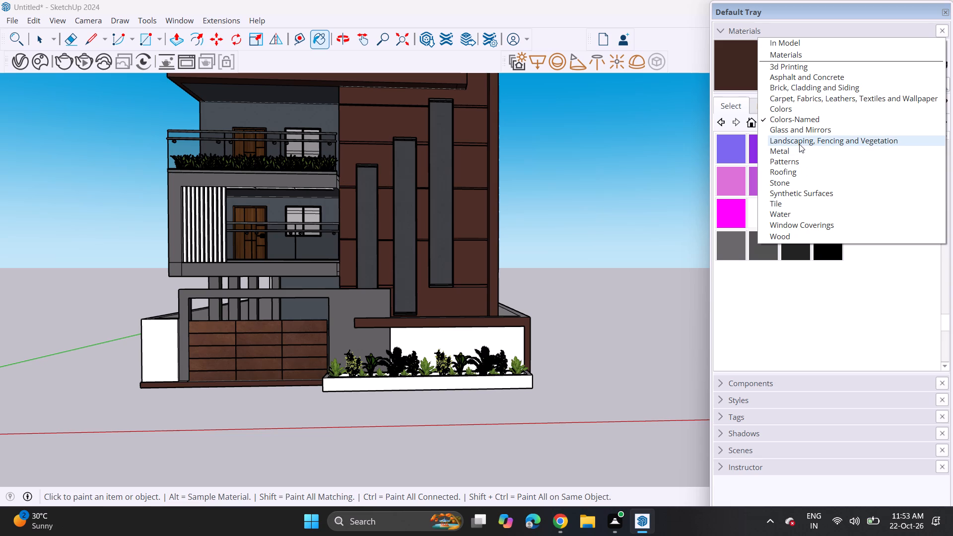
{"action": "left_click", "coordinate": [799, 144]}
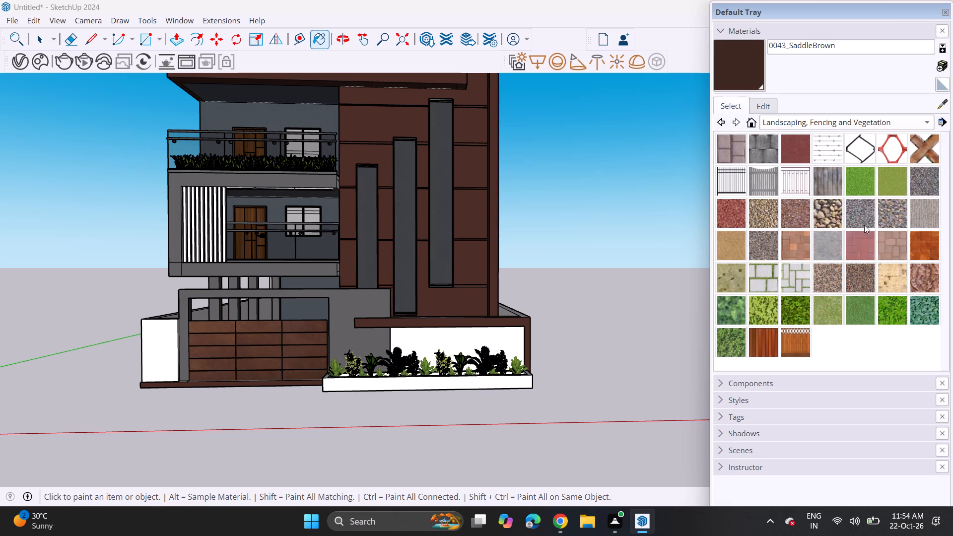
{"action": "left_click", "coordinate": [890, 268]}
{"action": "left_click", "coordinate": [474, 336]}
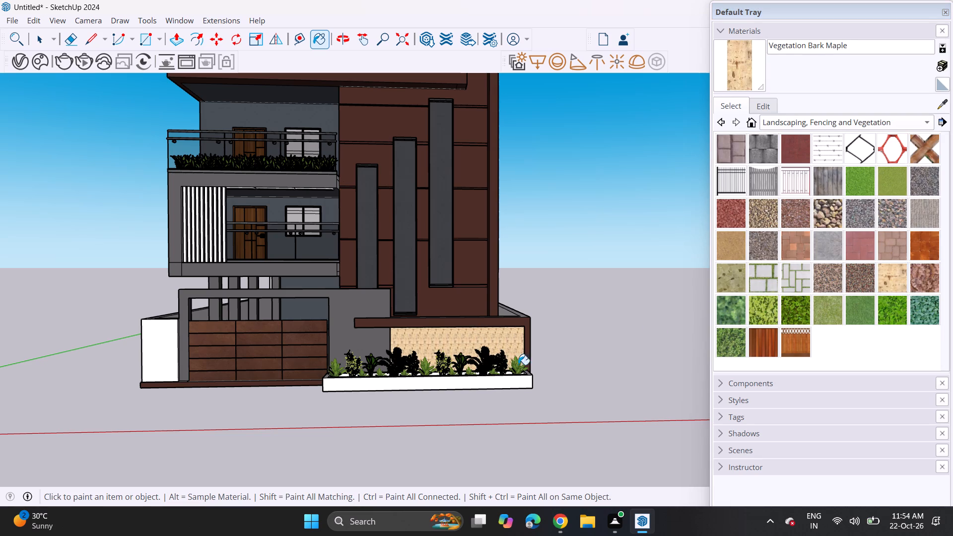
{"action": "left_click", "coordinate": [732, 254]}
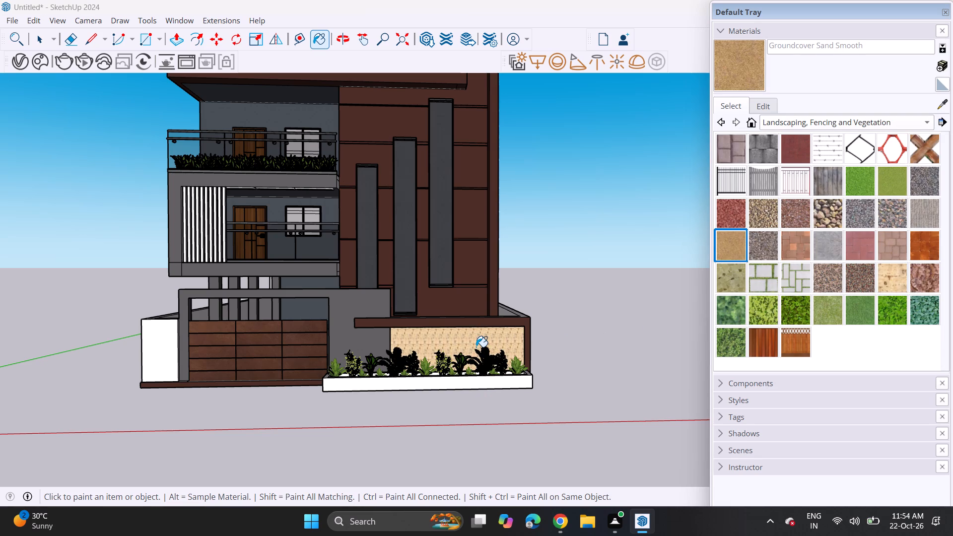
{"action": "left_click", "coordinate": [475, 343]}
Examine the painted front facade from the ground floor up to the tower top and at full height.
{"action": "scroll", "coordinate": [507, 382], "scroll_direction": "down", "scroll_amount": 2}
{"action": "middle_click_drag", "start_coordinate": [413, 346], "coordinate": [523, 357], "text": "shift"}
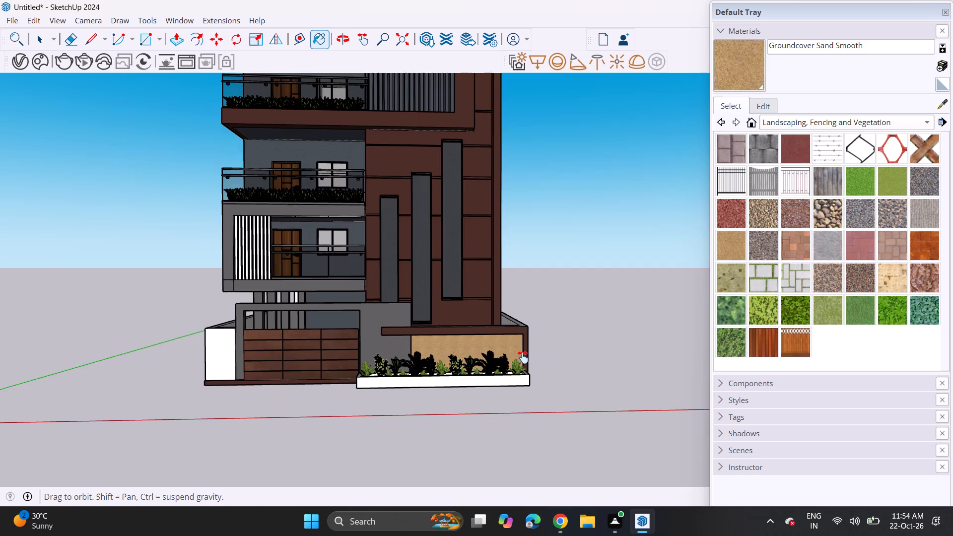
{"action": "middle_click_drag", "start_coordinate": [523, 357], "coordinate": [592, 370], "text": "shift"}
{"action": "middle_click_drag", "start_coordinate": [583, 362], "coordinate": [519, 341]}
{"action": "scroll", "coordinate": [491, 304], "scroll_direction": "down", "scroll_amount": 4}
{"action": "middle_click_drag", "start_coordinate": [465, 327], "coordinate": [412, 442], "text": "shift"}
{"action": "middle_click_drag", "start_coordinate": [466, 379], "coordinate": [468, 378]}
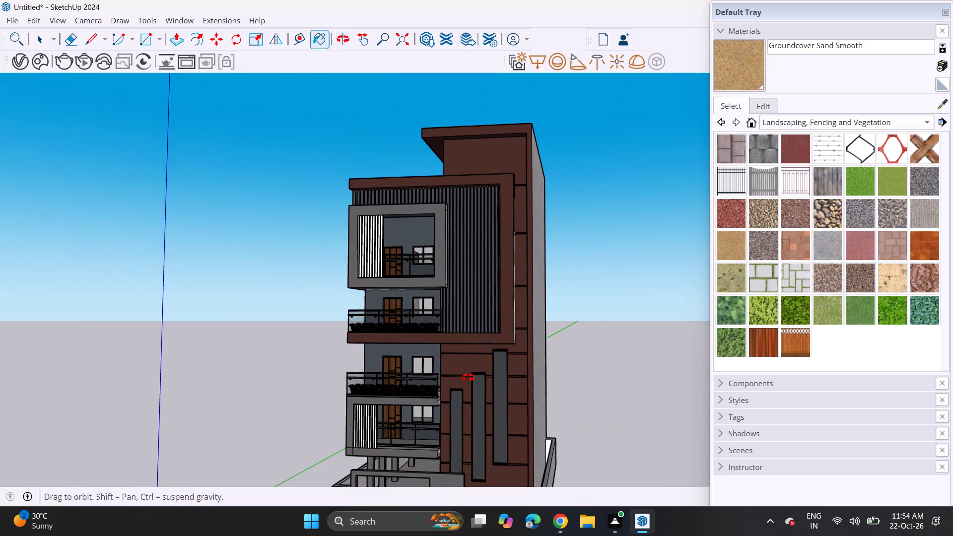
{"action": "middle_click_drag", "start_coordinate": [468, 378], "coordinate": [510, 356]}
{"action": "scroll", "coordinate": [511, 355], "scroll_direction": "up", "scroll_amount": 1}
{"action": "scroll", "coordinate": [494, 360], "scroll_direction": "down", "scroll_amount": 7}
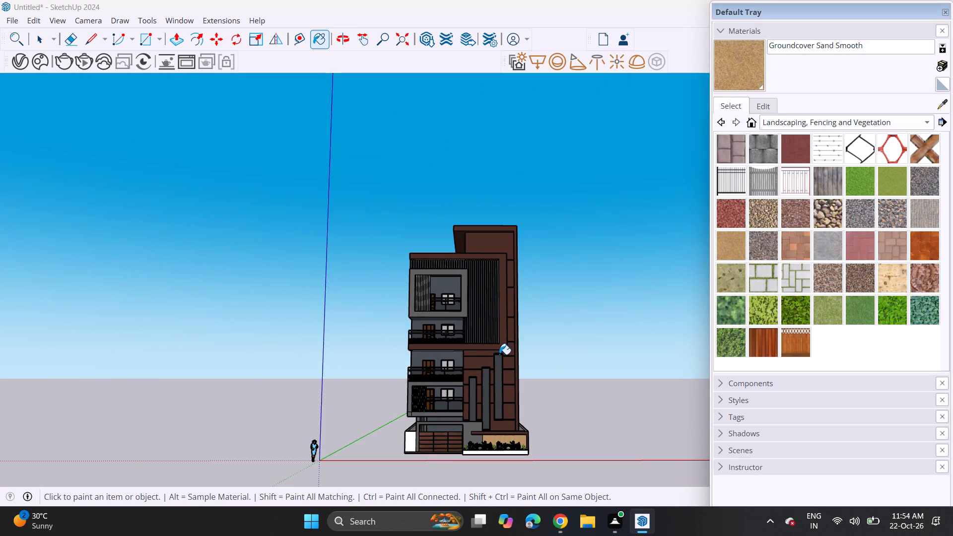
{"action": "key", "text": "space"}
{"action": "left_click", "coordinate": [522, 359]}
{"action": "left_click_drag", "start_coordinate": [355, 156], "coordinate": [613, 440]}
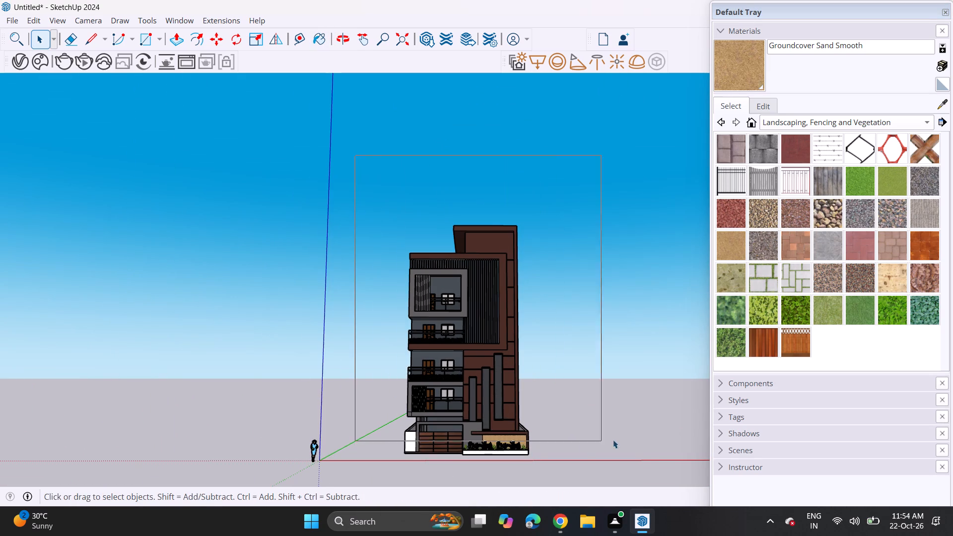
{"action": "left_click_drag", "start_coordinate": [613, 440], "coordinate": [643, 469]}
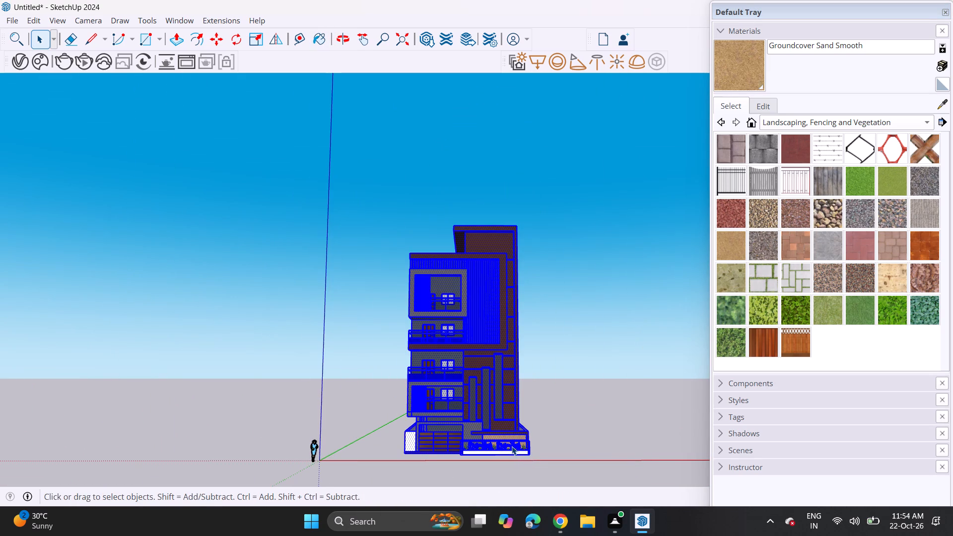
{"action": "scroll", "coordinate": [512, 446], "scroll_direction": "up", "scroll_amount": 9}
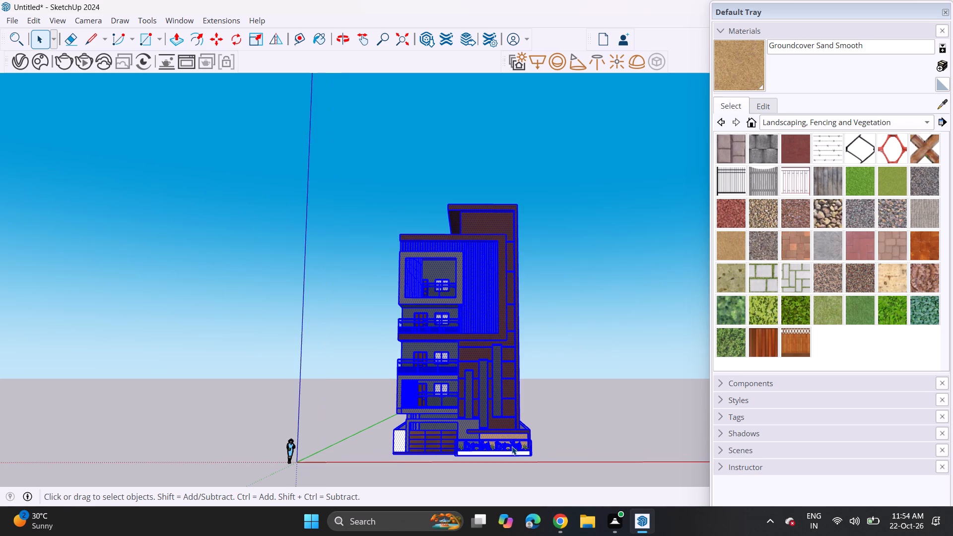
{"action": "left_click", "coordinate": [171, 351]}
Push/Pull the underside of the building's base downward to form a thin slab beneath the boundary walls.
{"action": "middle_click_drag", "start_coordinate": [418, 427], "coordinate": [359, 441]}
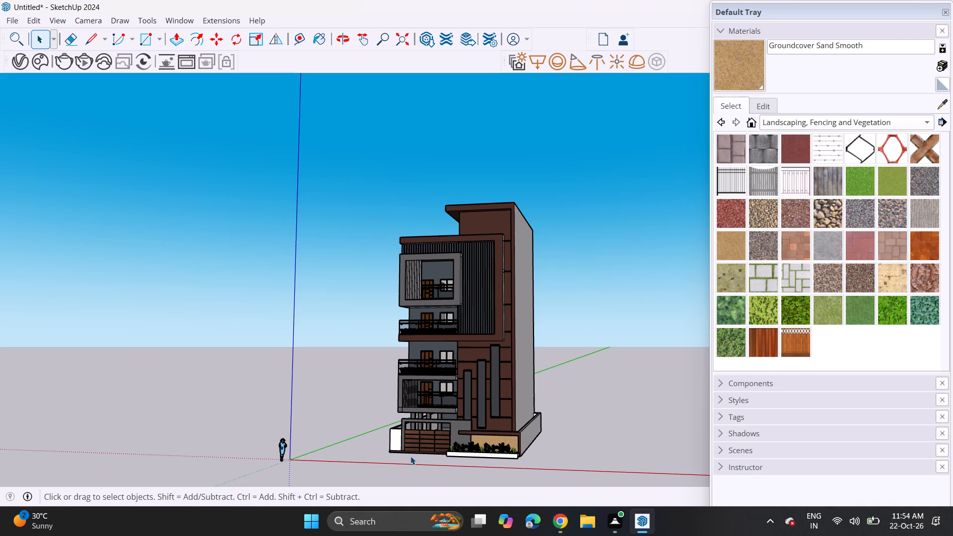
{"action": "left_click_drag", "start_coordinate": [168, 41], "coordinate": [176, 42]}
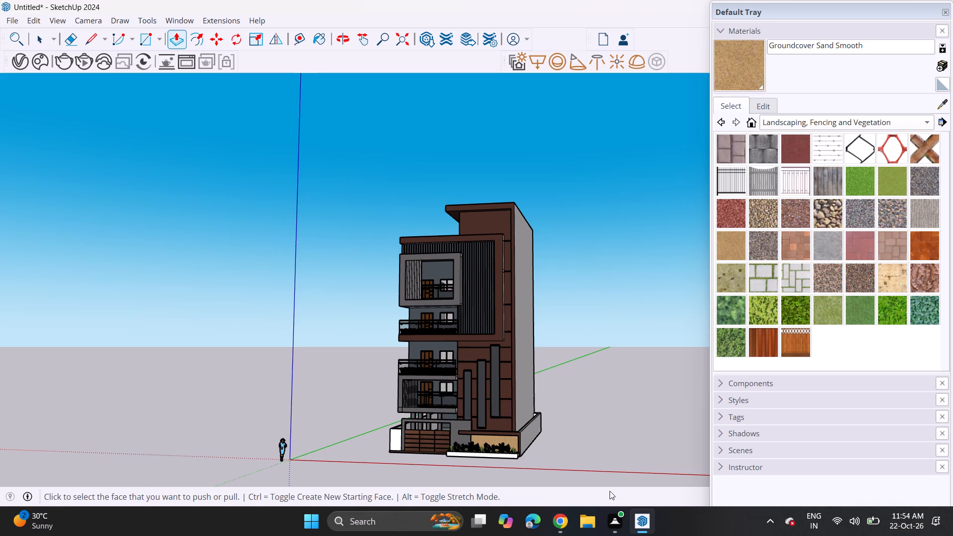
{"action": "middle_click_drag", "start_coordinate": [543, 448], "coordinate": [481, 238]}
{"action": "middle_click_drag", "start_coordinate": [481, 242], "coordinate": [393, 415]}
{"action": "scroll", "coordinate": [480, 273], "scroll_direction": "up", "scroll_amount": 4}
{"action": "scroll", "coordinate": [417, 317], "scroll_direction": "up", "scroll_amount": 2}
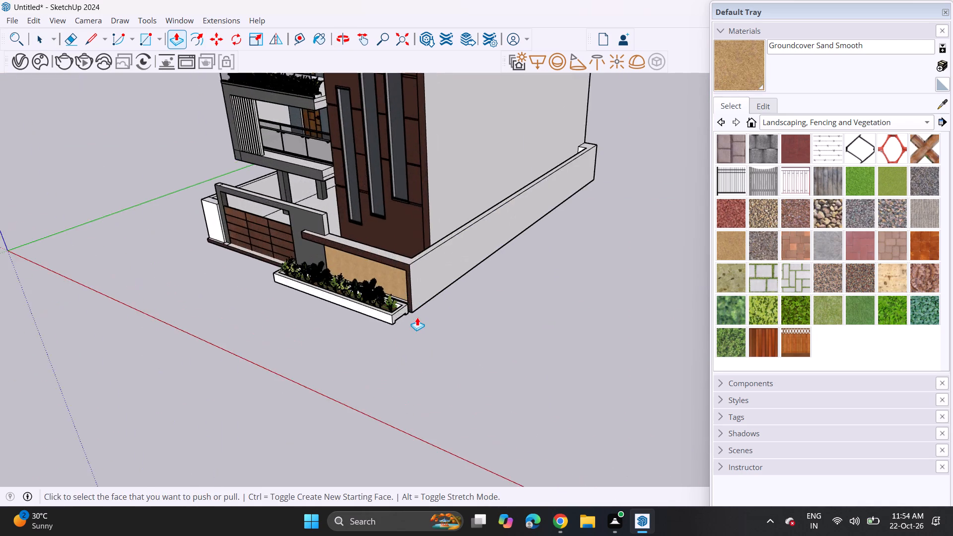
{"action": "scroll", "coordinate": [417, 317], "scroll_direction": "up", "scroll_amount": 3}
{"action": "middle_click_drag", "start_coordinate": [442, 291], "coordinate": [436, 197]}
{"action": "scroll", "coordinate": [428, 223], "scroll_direction": "up", "scroll_amount": 5}
{"action": "middle_click_drag", "start_coordinate": [445, 240], "coordinate": [480, 174]}
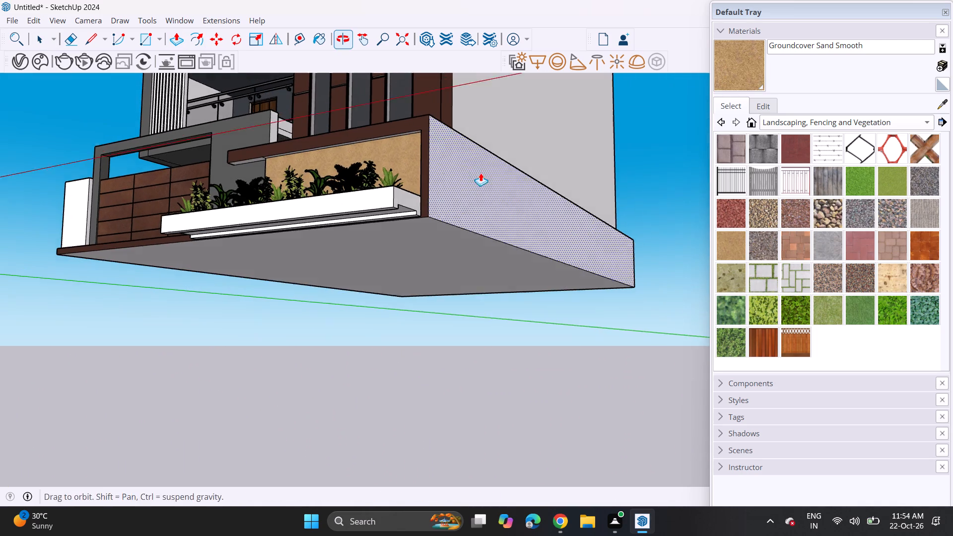
{"action": "left_click", "coordinate": [389, 260]}
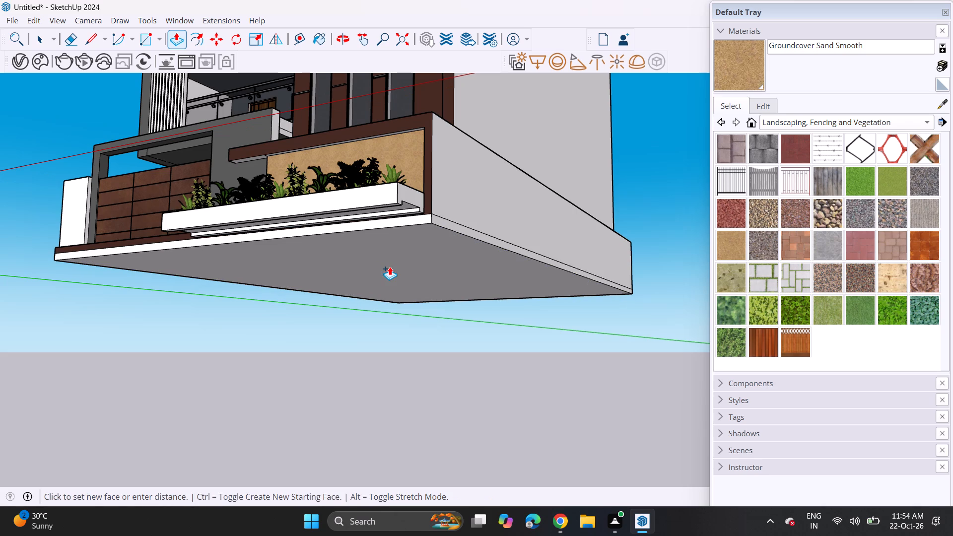
{"action": "left_click", "coordinate": [390, 267]}
Push/Pull the base slab's side face outward past the boundary wall on the planter side.
{"action": "left_click", "coordinate": [446, 222]}
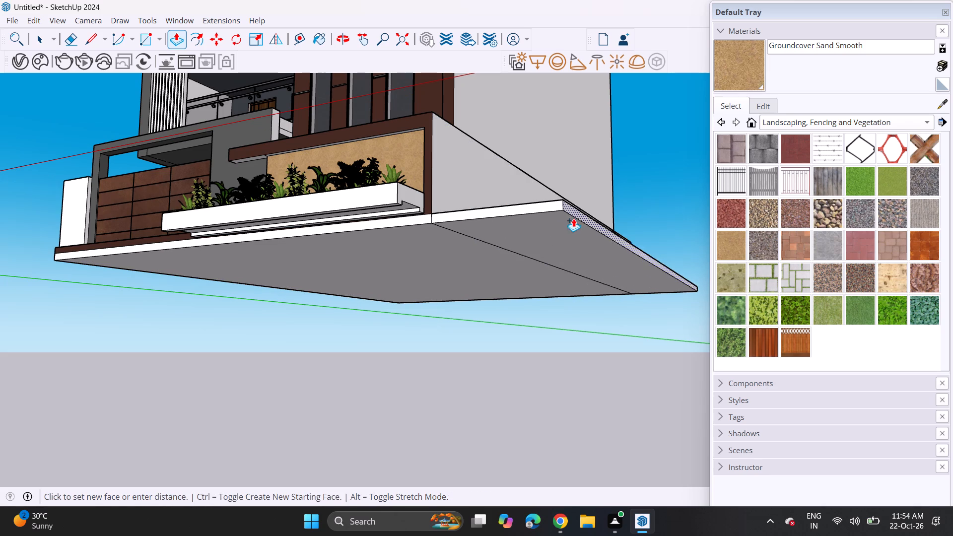
{"action": "left_click", "coordinate": [624, 206]}
{"action": "scroll", "coordinate": [374, 218], "scroll_direction": "down", "scroll_amount": 4}
{"action": "middle_click_drag", "start_coordinate": [226, 223], "coordinate": [531, 320]}
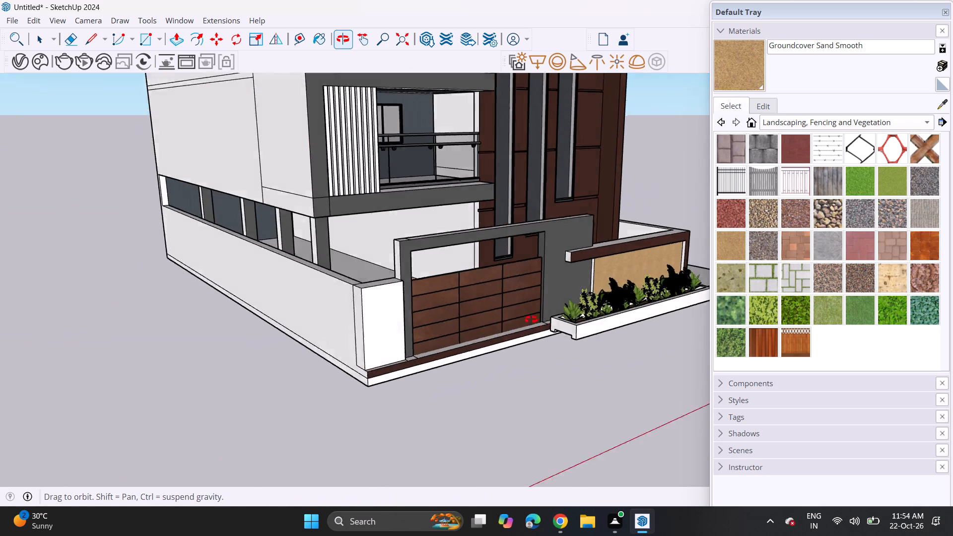
Push/Pull the base slab's side face outward past the boundary wall on the gate side, by the same distance as the planter side.
{"action": "middle_click_drag", "start_coordinate": [531, 320], "coordinate": [536, 321]}
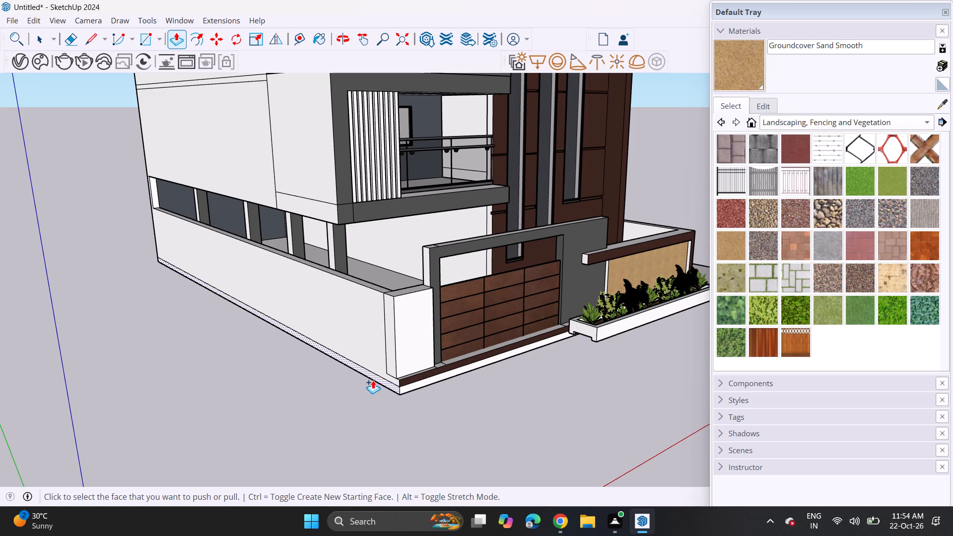
{"action": "double_click", "coordinate": [373, 380]}
{"action": "middle_click_drag", "start_coordinate": [471, 394], "coordinate": [197, 377]}
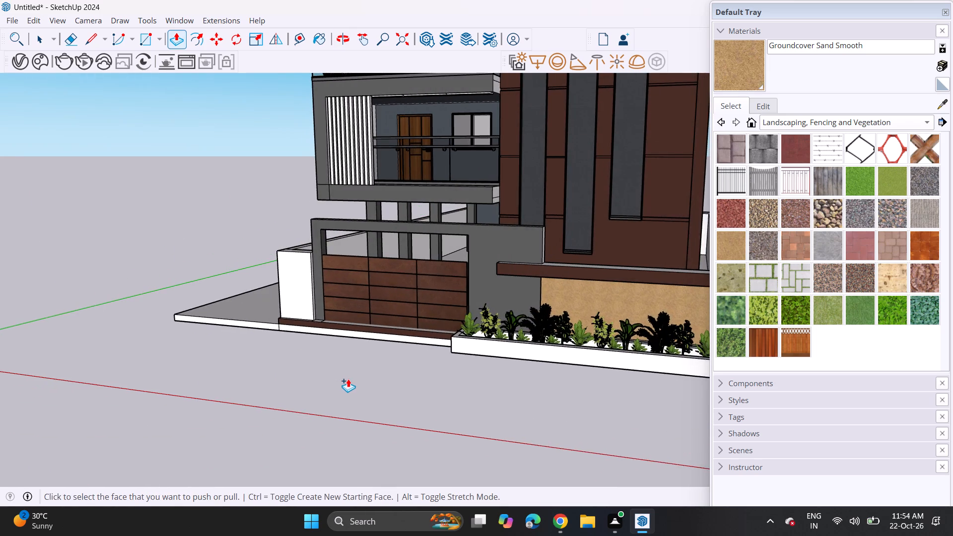
{"action": "scroll", "coordinate": [348, 379], "scroll_direction": "down", "scroll_amount": 7}
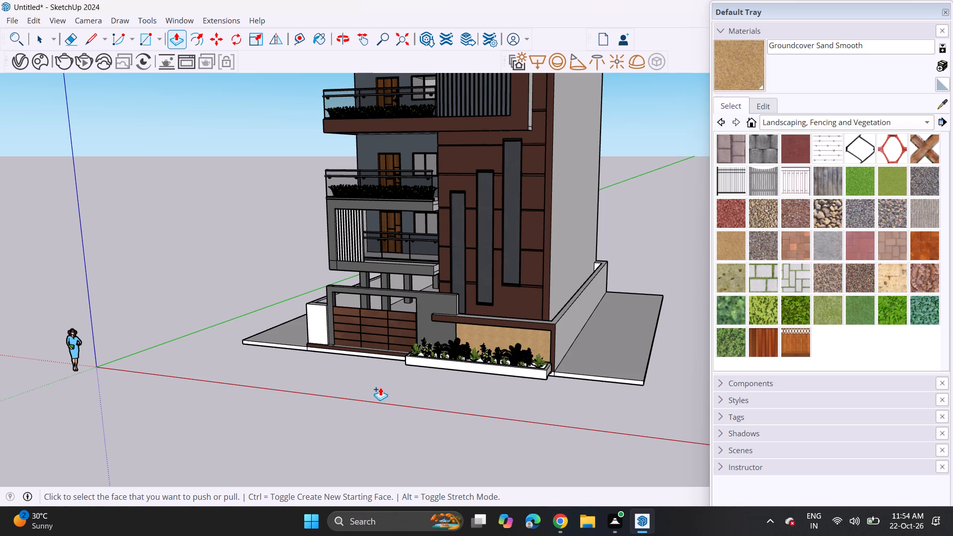
{"action": "key", "text": "space"}
{"action": "left_click", "coordinate": [195, 333]}
Examine the full front facade, the upper floors and the extended base slab from several angles.
{"action": "middle_click_drag", "start_coordinate": [206, 364], "coordinate": [237, 368]}
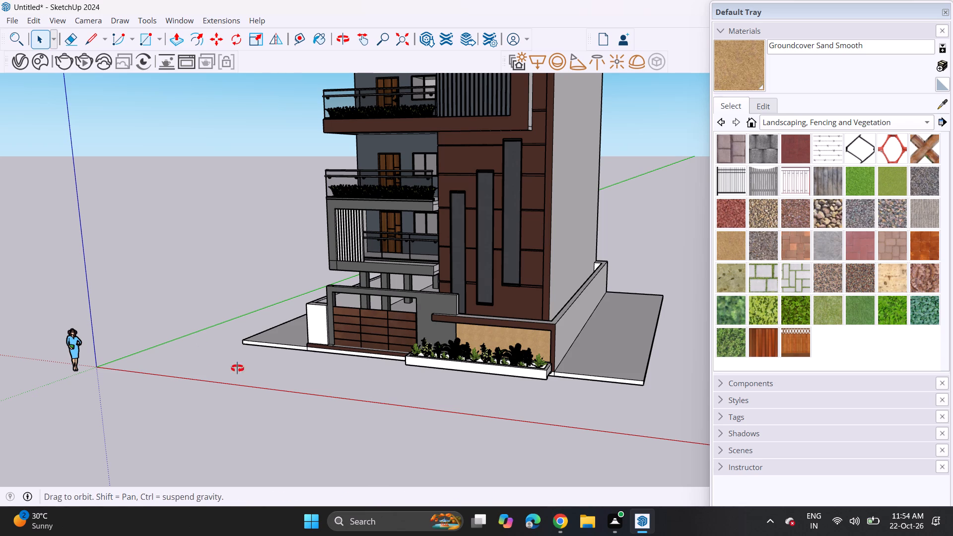
{"action": "middle_click_drag", "start_coordinate": [237, 368], "coordinate": [290, 365]}
{"action": "scroll", "coordinate": [292, 365], "scroll_direction": "down", "scroll_amount": 2}
{"action": "middle_click_drag", "start_coordinate": [299, 360], "coordinate": [286, 446], "text": "shift"}
{"action": "middle_click_drag", "start_coordinate": [312, 426], "coordinate": [318, 346]}
{"action": "scroll", "coordinate": [319, 341], "scroll_direction": "down", "scroll_amount": 4}
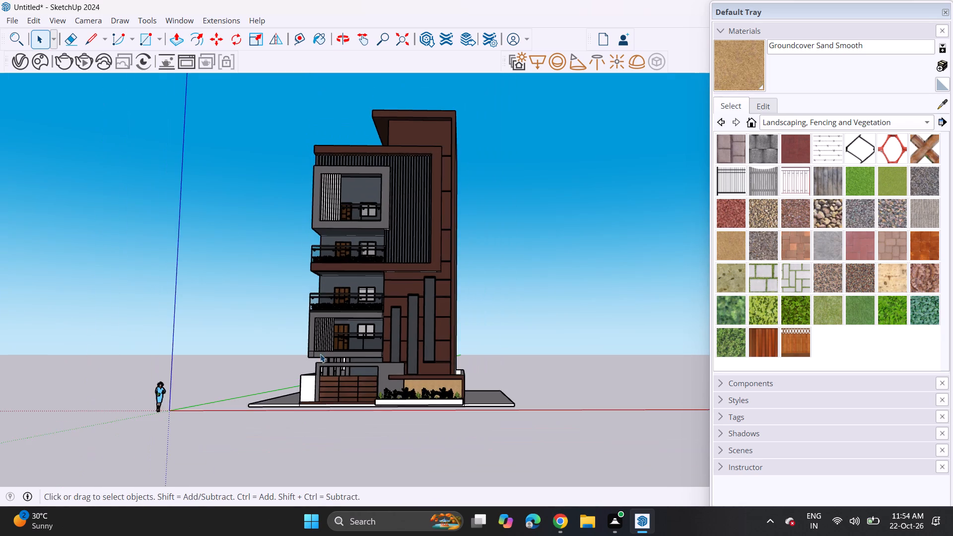
{"action": "middle_click_drag", "start_coordinate": [325, 341], "coordinate": [369, 383], "text": "shift"}
{"action": "middle_click_drag", "start_coordinate": [453, 291], "coordinate": [472, 226]}
{"action": "scroll", "coordinate": [472, 226], "scroll_direction": "up", "scroll_amount": 8}
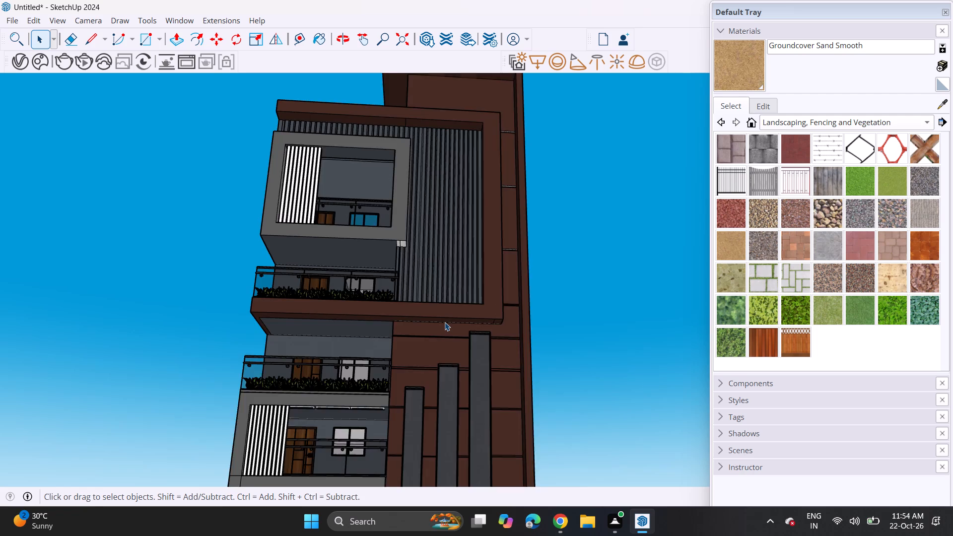
{"action": "scroll", "coordinate": [445, 322], "scroll_direction": "up", "scroll_amount": 2}
{"action": "scroll", "coordinate": [445, 322], "scroll_direction": "down", "scroll_amount": 12}
{"action": "middle_click_drag", "start_coordinate": [443, 326], "coordinate": [415, 421]}
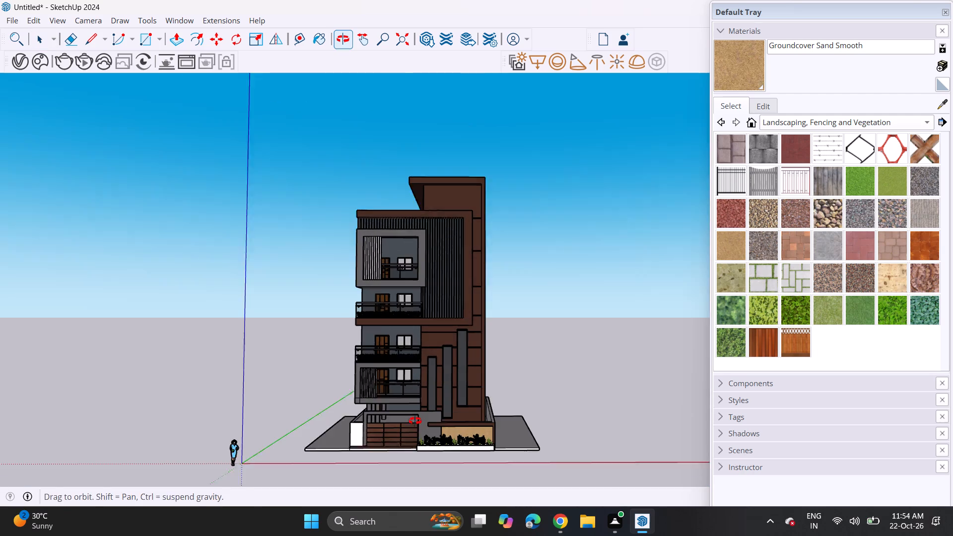
{"action": "middle_click_drag", "start_coordinate": [415, 421], "coordinate": [411, 434]}
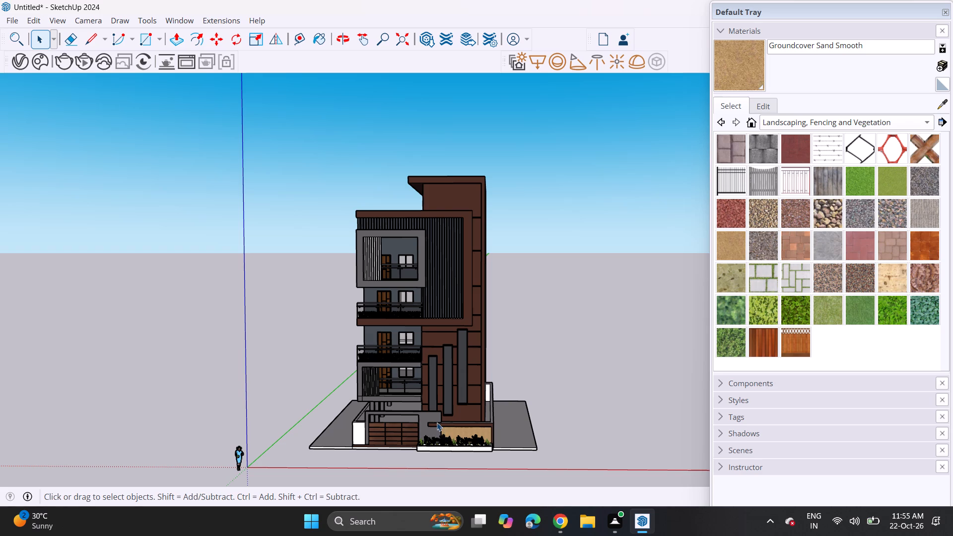
{"action": "scroll", "coordinate": [379, 421], "scroll_direction": "up", "scroll_amount": 3}
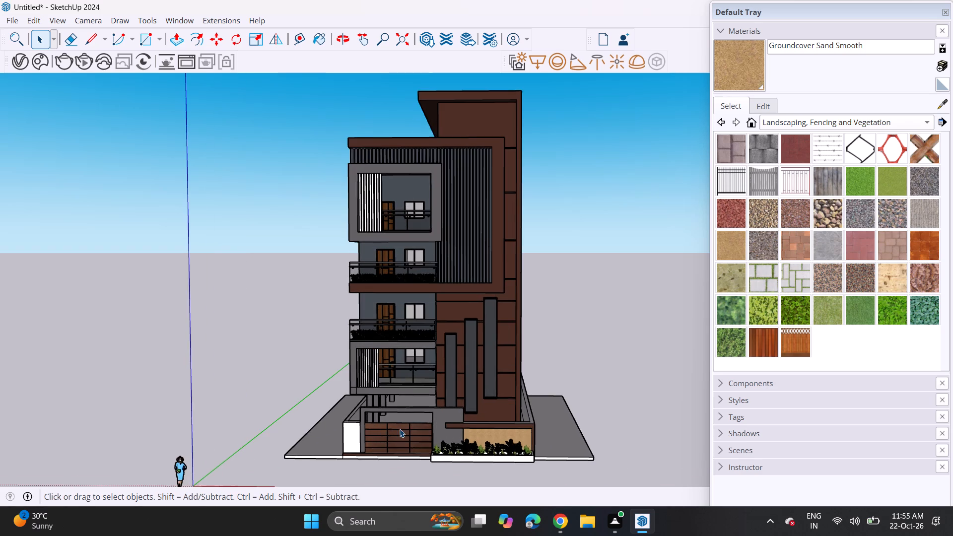
Paint the slab's top faces on both sides of the building with Grass Dark Green from Landscaping, Fencing and Vegetation.
{"action": "middle_click_drag", "start_coordinate": [400, 429], "coordinate": [409, 405]}
{"action": "middle_click_drag", "start_coordinate": [531, 388], "coordinate": [519, 515]}
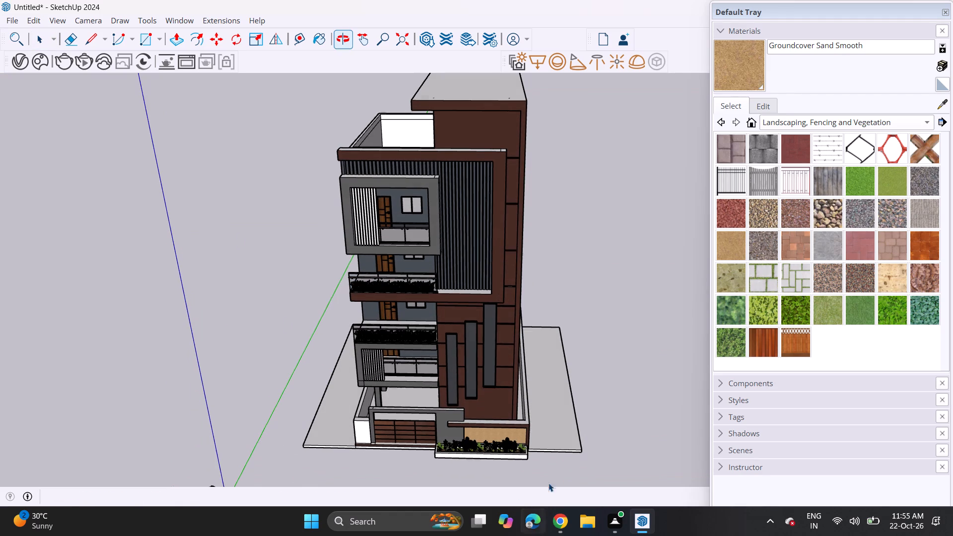
{"action": "left_click", "coordinate": [558, 433]}
{"action": "left_click", "coordinate": [754, 111]}
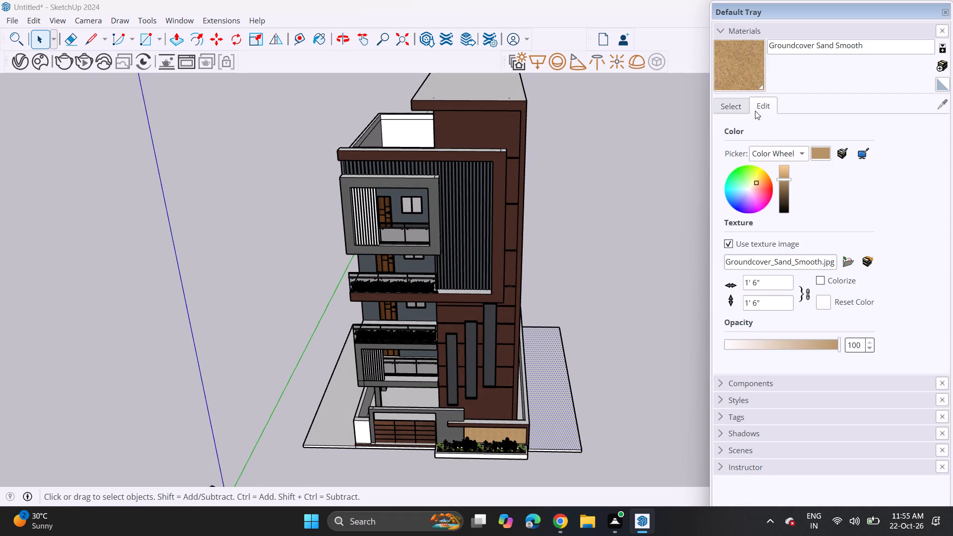
{"action": "left_click", "coordinate": [733, 110]}
{"action": "left_click", "coordinate": [862, 180]}
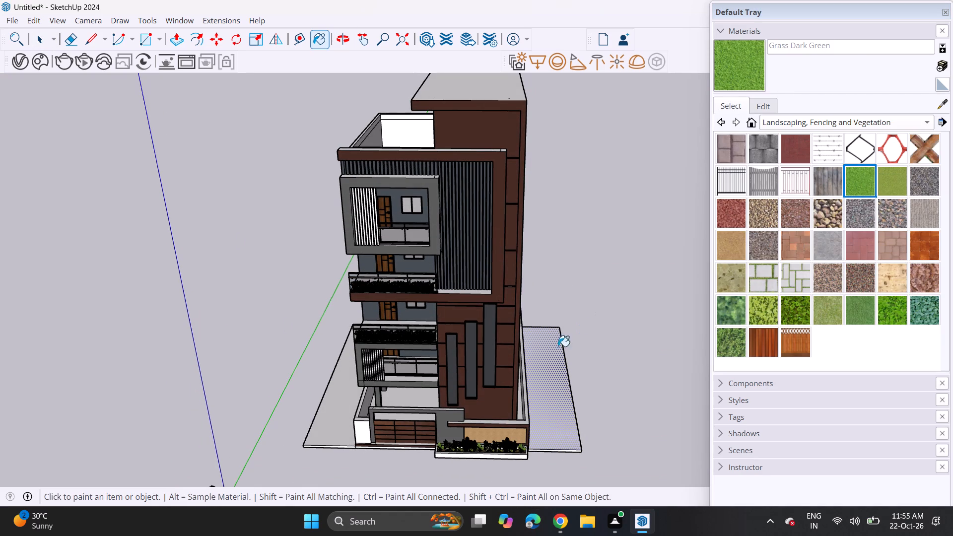
{"action": "left_click", "coordinate": [557, 391]}
{"action": "left_click", "coordinate": [326, 412]}
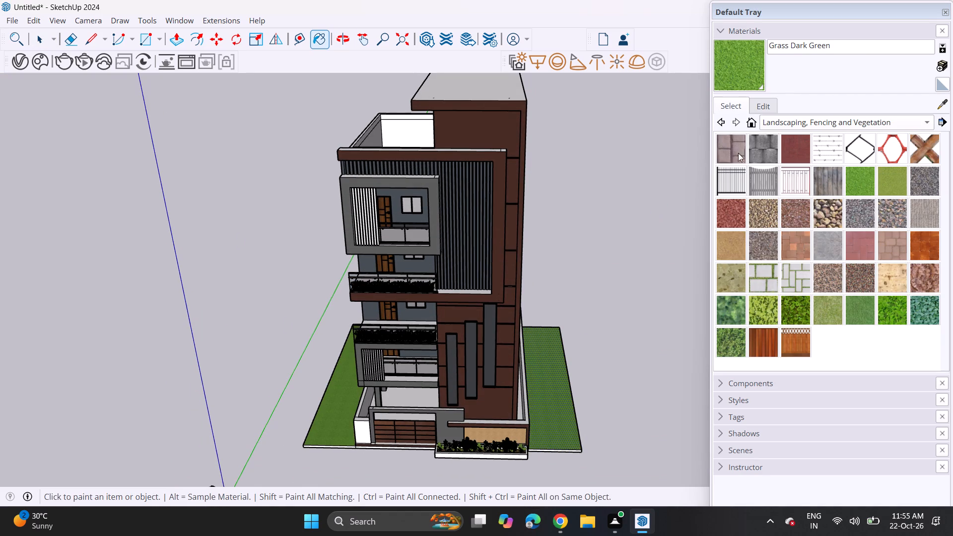
Set the Grass Dark Green texture width to 10' and clear the face selection.
{"action": "left_click", "coordinate": [762, 111]}
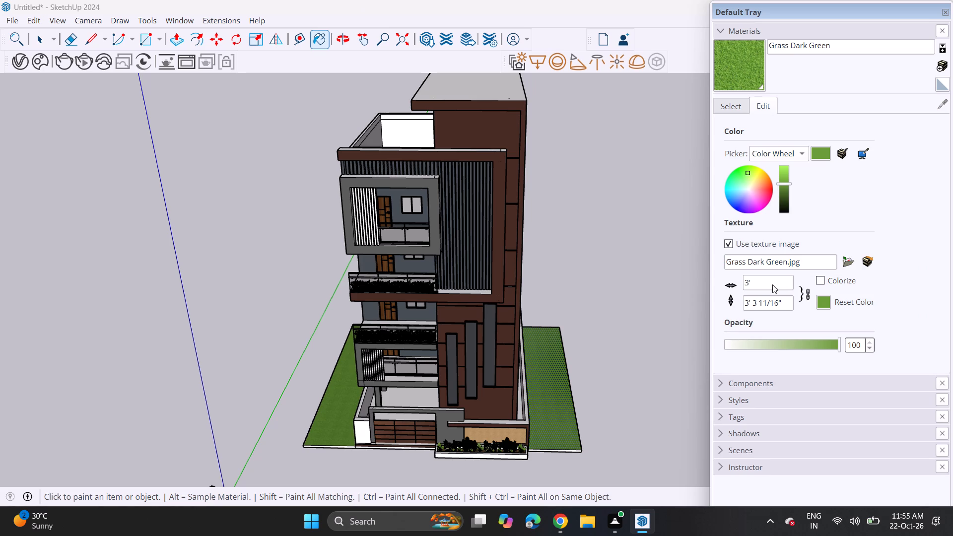
{"action": "left_click", "coordinate": [760, 280]}
{"action": "key", "text": "BackSpace"}
{"action": "key", "text": "BackSpace"}
{"action": "key", "text": "BackSpace"}
{"action": "type", "text": "10'"}
{"action": "key", "text": "Return"}
{"action": "key", "text": "space"}
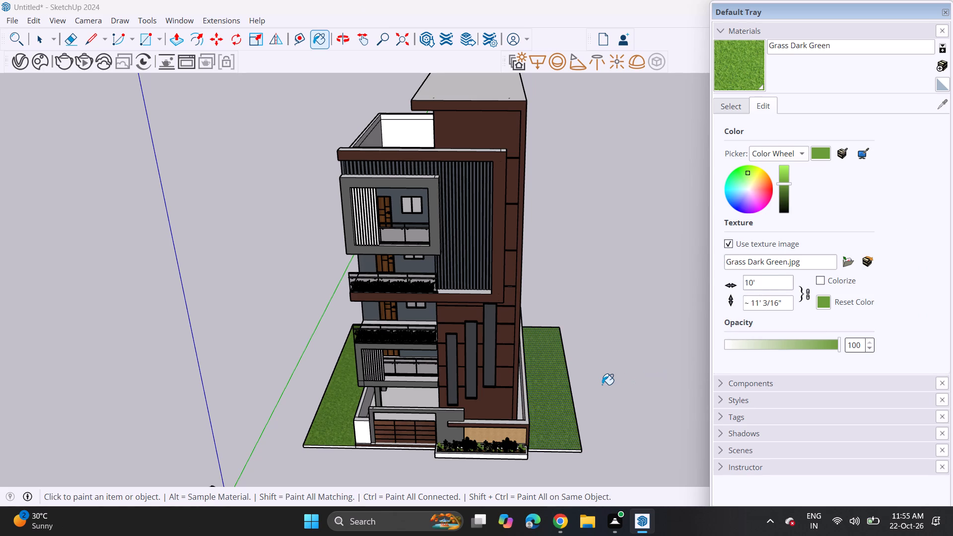
{"action": "key", "text": "space"}
{"action": "left_click", "coordinate": [603, 384]}
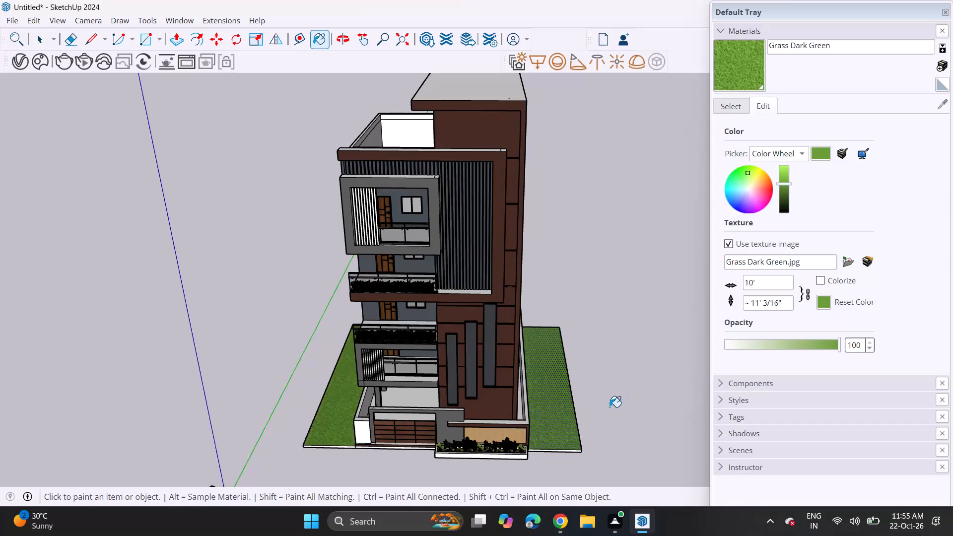
{"action": "key", "text": "space"}
{"action": "left_click", "coordinate": [608, 406]}
Copy the whole building with its slab along the red axis to the planter side, placing the two slabs edge to edge.
{"action": "middle_click_drag", "start_coordinate": [496, 435], "coordinate": [504, 335]}
{"action": "scroll", "coordinate": [519, 316], "scroll_direction": "down", "scroll_amount": 3}
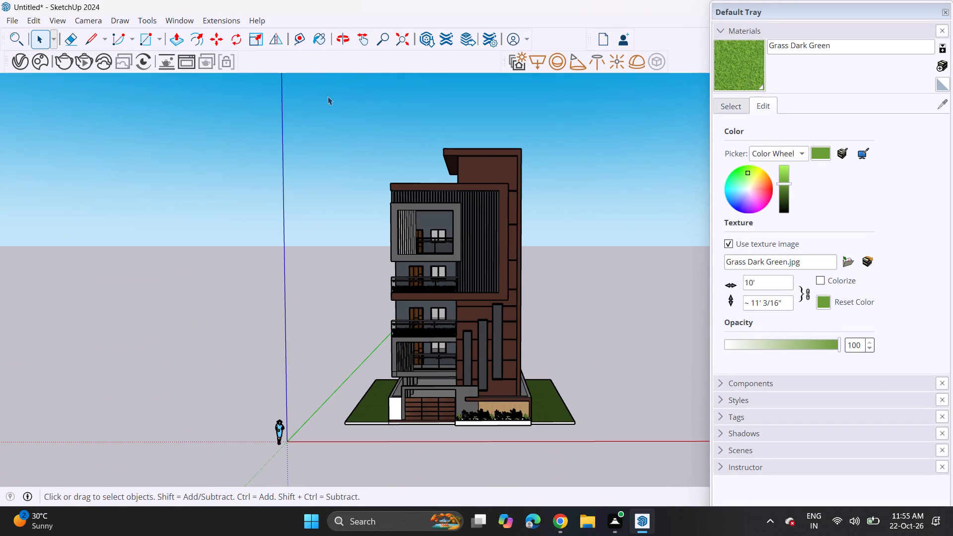
{"action": "left_click_drag", "start_coordinate": [328, 96], "coordinate": [594, 435]}
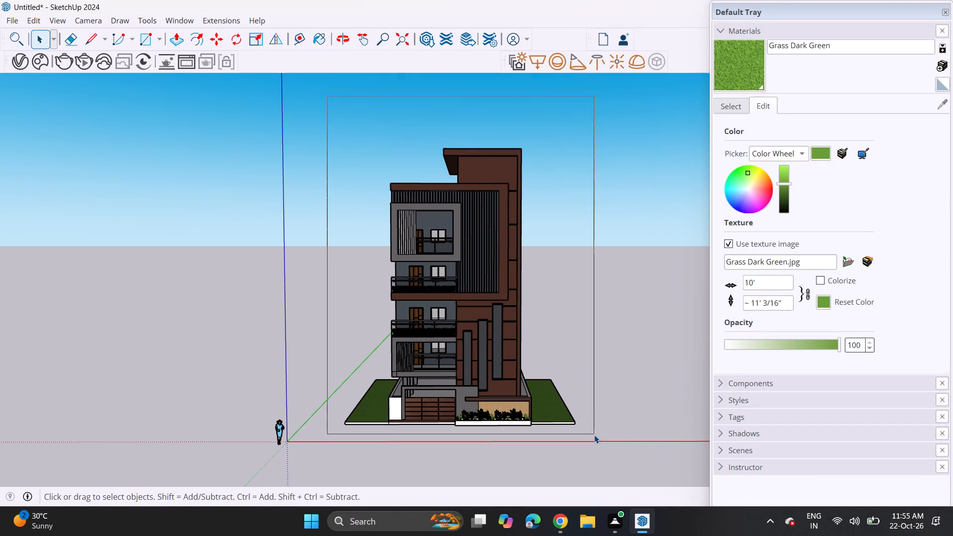
{"action": "left_click_drag", "start_coordinate": [594, 435], "coordinate": [593, 435]}
{"action": "scroll", "coordinate": [365, 461], "scroll_direction": "up", "scroll_amount": 6}
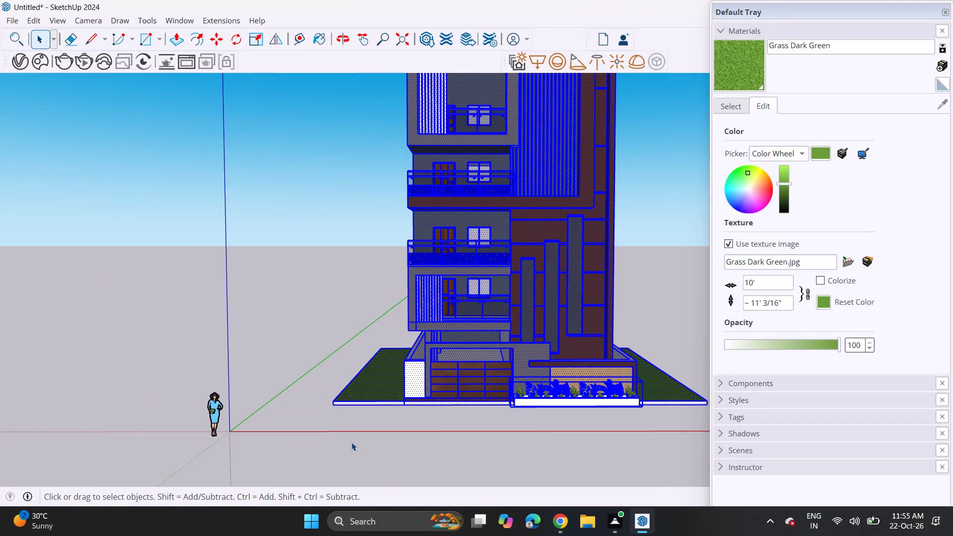
{"action": "key", "text": "m"}
{"action": "left_click", "coordinate": [331, 407]}
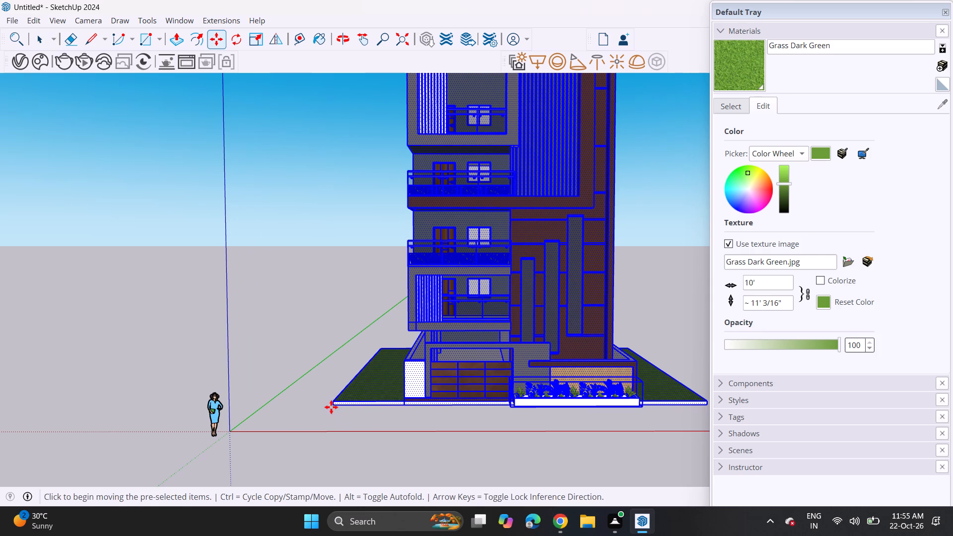
{"action": "middle_click_drag", "start_coordinate": [578, 400], "coordinate": [384, 396], "text": "shift"}
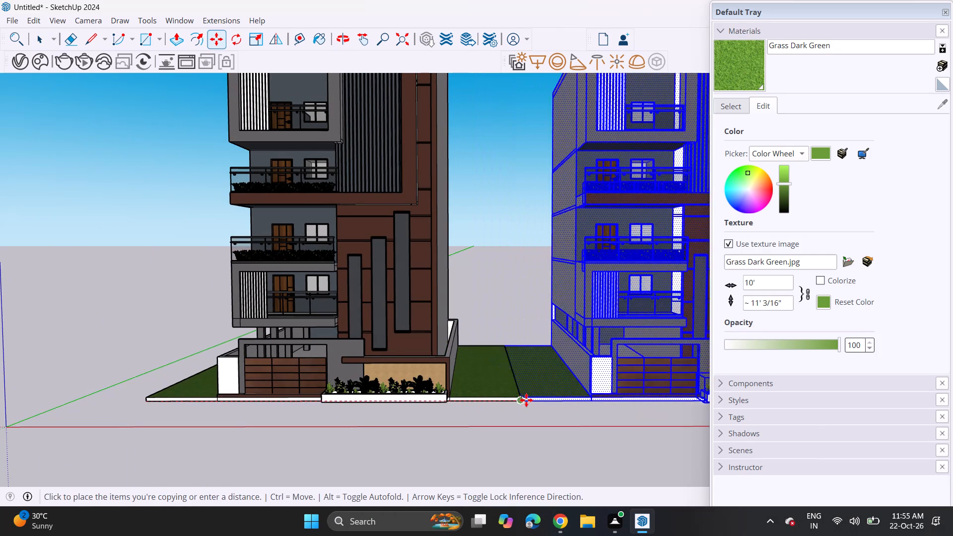
{"action": "left_click", "coordinate": [522, 404]}
Copy the building again along the red axis to the original's gate side, with the slabs meeting edge to edge, and clear the selection.
{"action": "scroll", "coordinate": [507, 407], "scroll_direction": "down", "scroll_amount": 8}
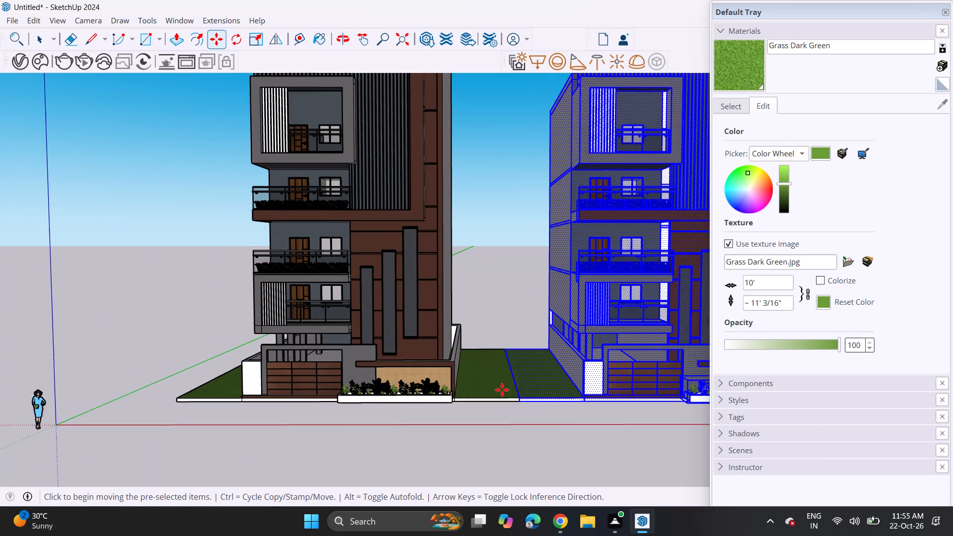
{"action": "scroll", "coordinate": [499, 374], "scroll_direction": "down", "scroll_amount": 8}
{"action": "scroll", "coordinate": [654, 390], "scroll_direction": "up", "scroll_amount": 5}
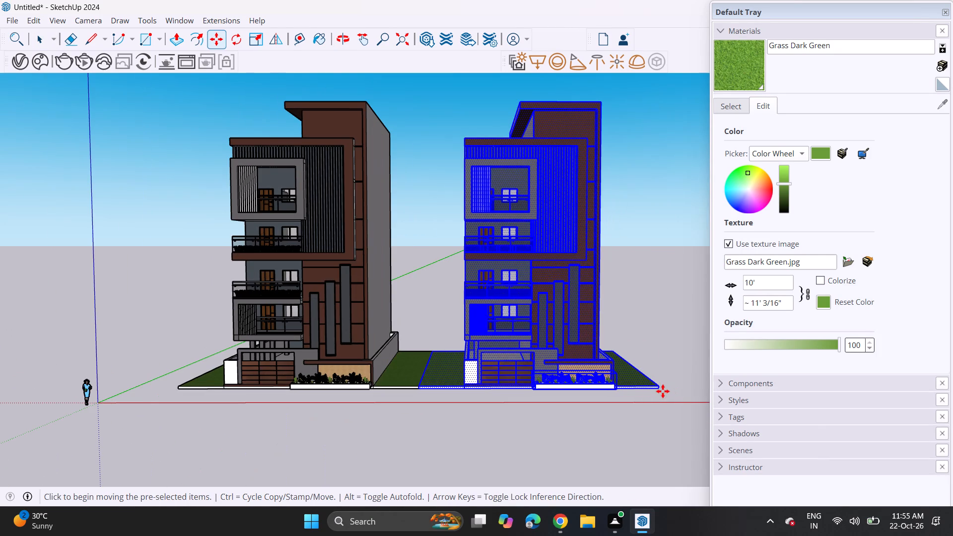
{"action": "left_click", "coordinate": [656, 391]}
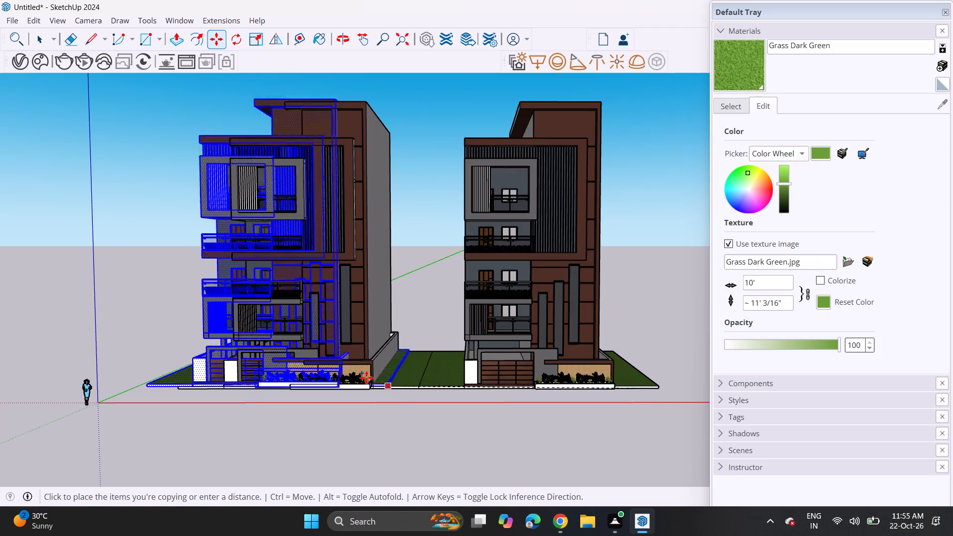
{"action": "middle_click_drag", "start_coordinate": [351, 377], "coordinate": [784, 386], "text": "shift"}
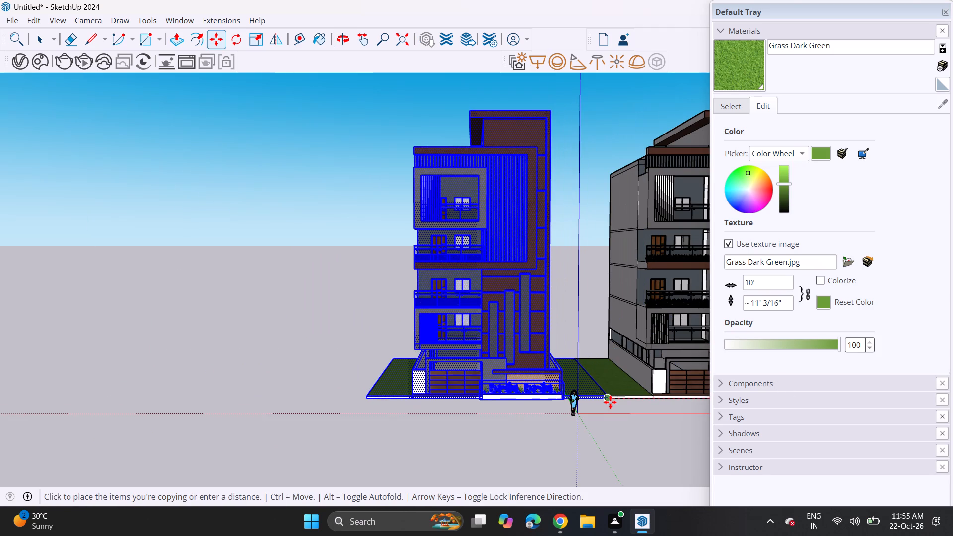
{"action": "left_click", "coordinate": [610, 402]}
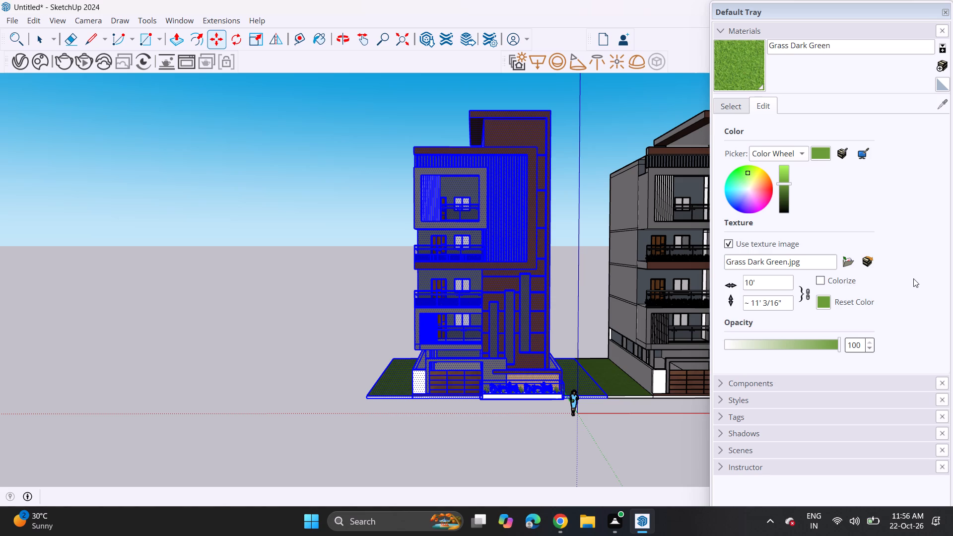
{"action": "key", "text": "space"}
{"action": "left_click", "coordinate": [392, 313]}
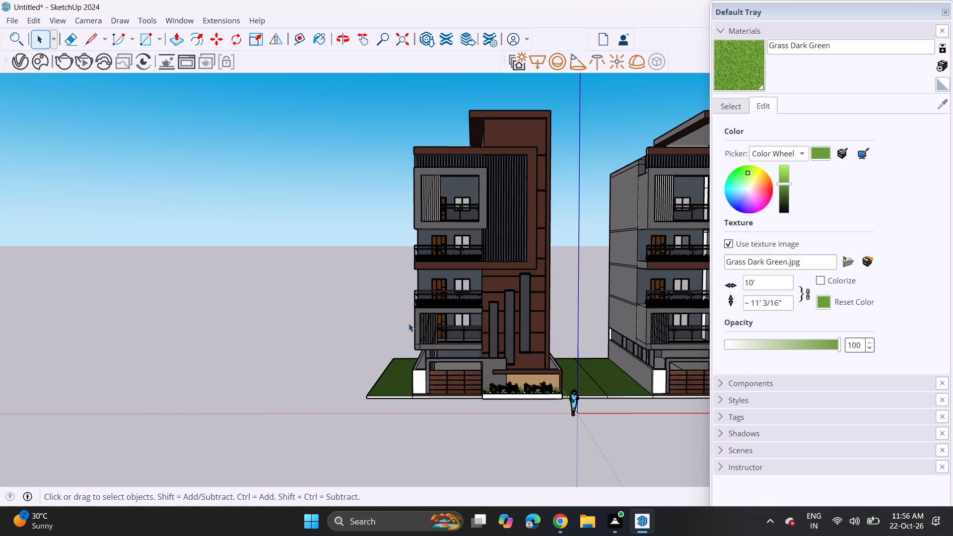
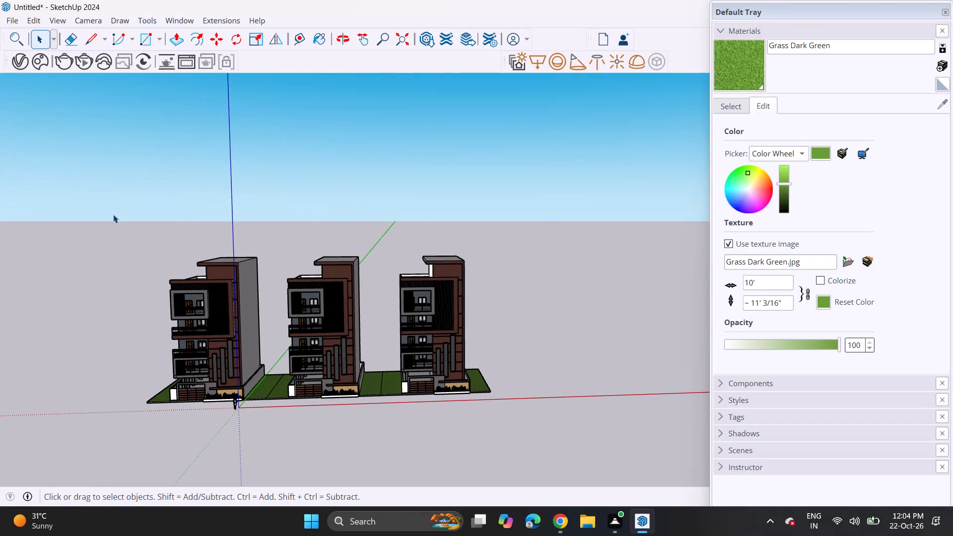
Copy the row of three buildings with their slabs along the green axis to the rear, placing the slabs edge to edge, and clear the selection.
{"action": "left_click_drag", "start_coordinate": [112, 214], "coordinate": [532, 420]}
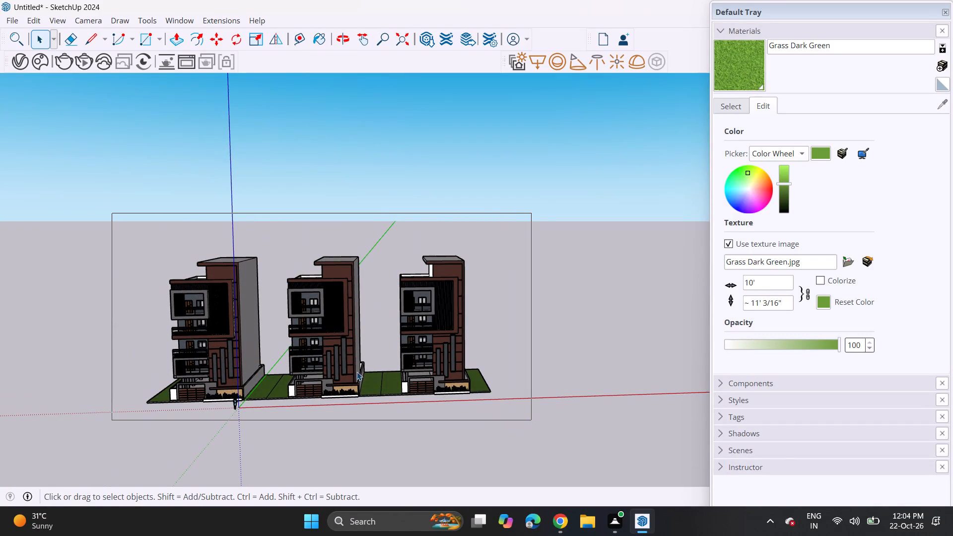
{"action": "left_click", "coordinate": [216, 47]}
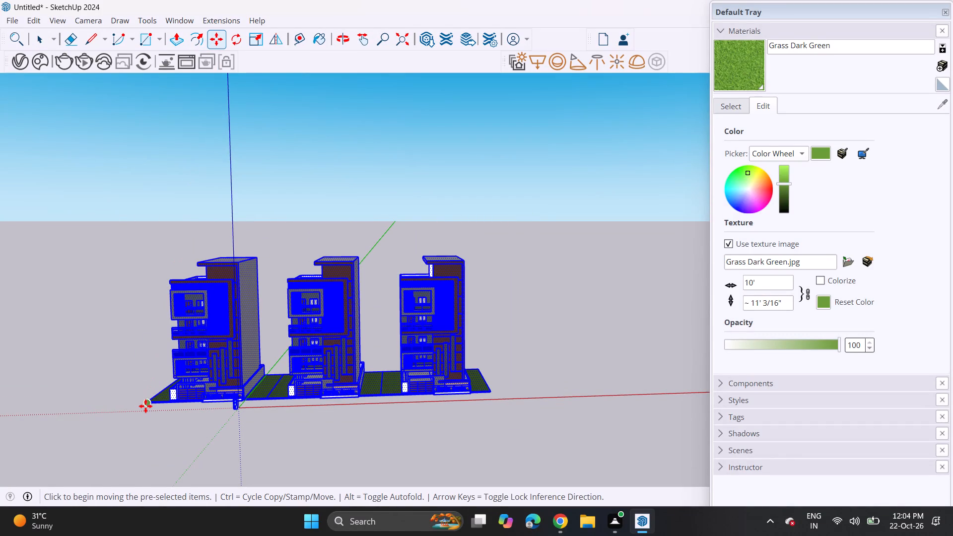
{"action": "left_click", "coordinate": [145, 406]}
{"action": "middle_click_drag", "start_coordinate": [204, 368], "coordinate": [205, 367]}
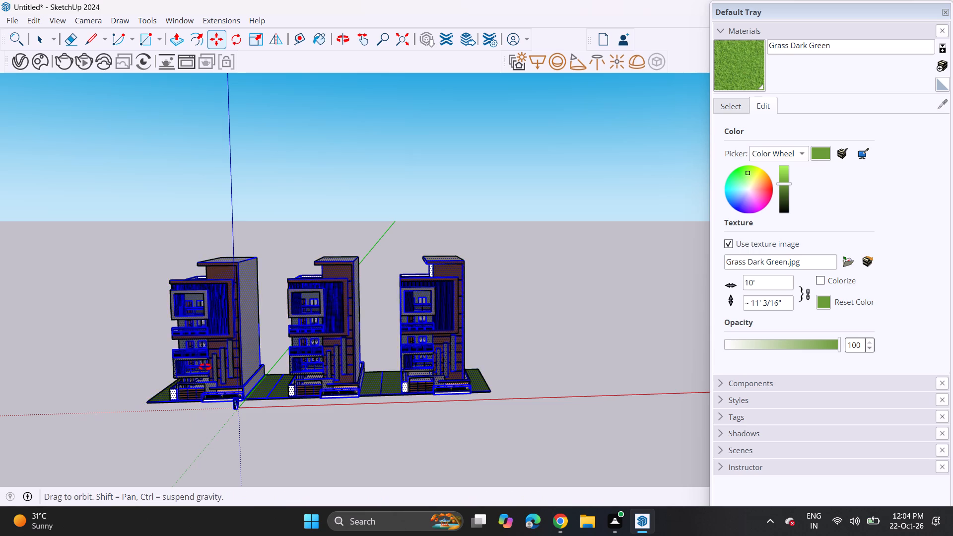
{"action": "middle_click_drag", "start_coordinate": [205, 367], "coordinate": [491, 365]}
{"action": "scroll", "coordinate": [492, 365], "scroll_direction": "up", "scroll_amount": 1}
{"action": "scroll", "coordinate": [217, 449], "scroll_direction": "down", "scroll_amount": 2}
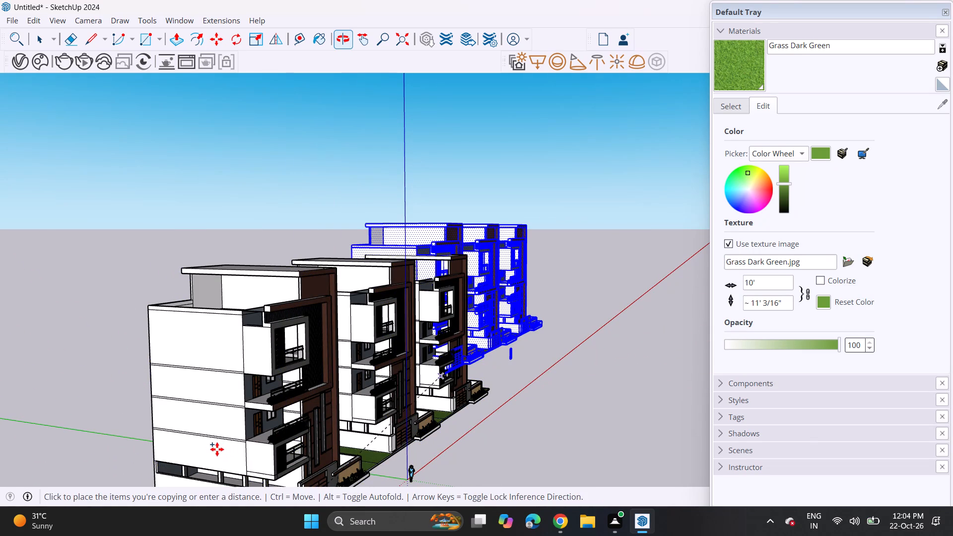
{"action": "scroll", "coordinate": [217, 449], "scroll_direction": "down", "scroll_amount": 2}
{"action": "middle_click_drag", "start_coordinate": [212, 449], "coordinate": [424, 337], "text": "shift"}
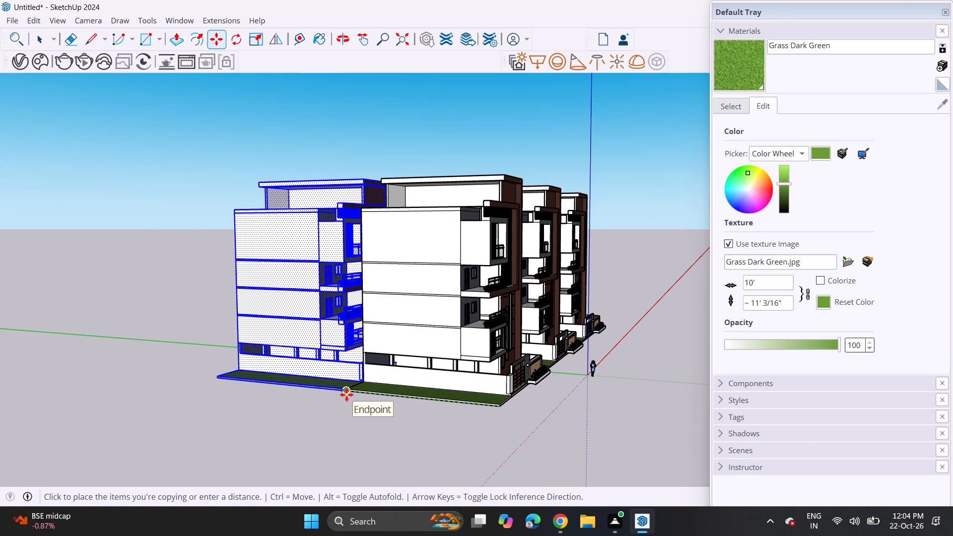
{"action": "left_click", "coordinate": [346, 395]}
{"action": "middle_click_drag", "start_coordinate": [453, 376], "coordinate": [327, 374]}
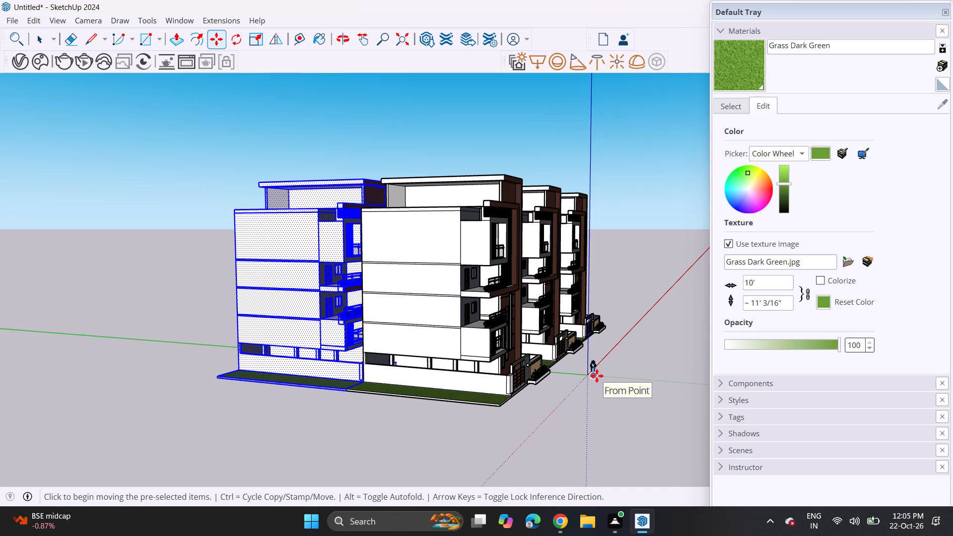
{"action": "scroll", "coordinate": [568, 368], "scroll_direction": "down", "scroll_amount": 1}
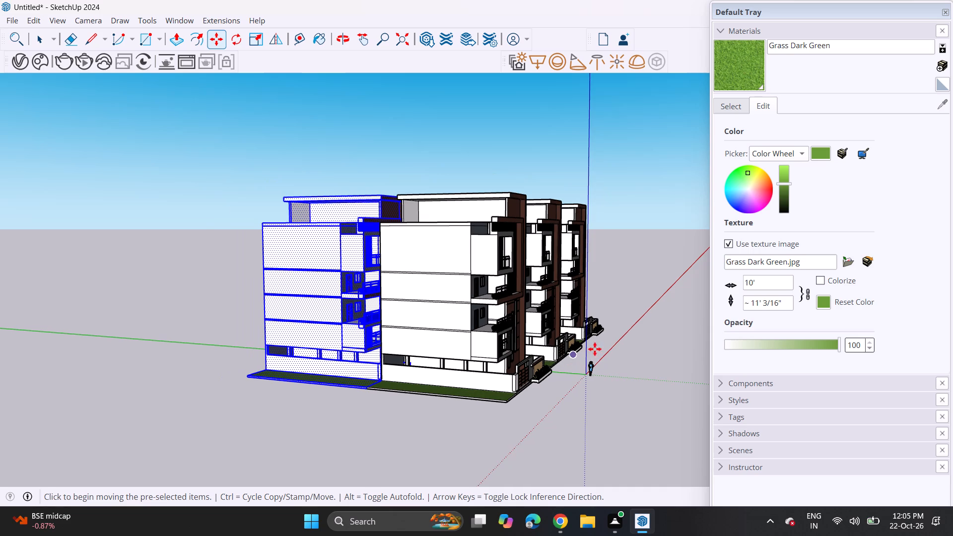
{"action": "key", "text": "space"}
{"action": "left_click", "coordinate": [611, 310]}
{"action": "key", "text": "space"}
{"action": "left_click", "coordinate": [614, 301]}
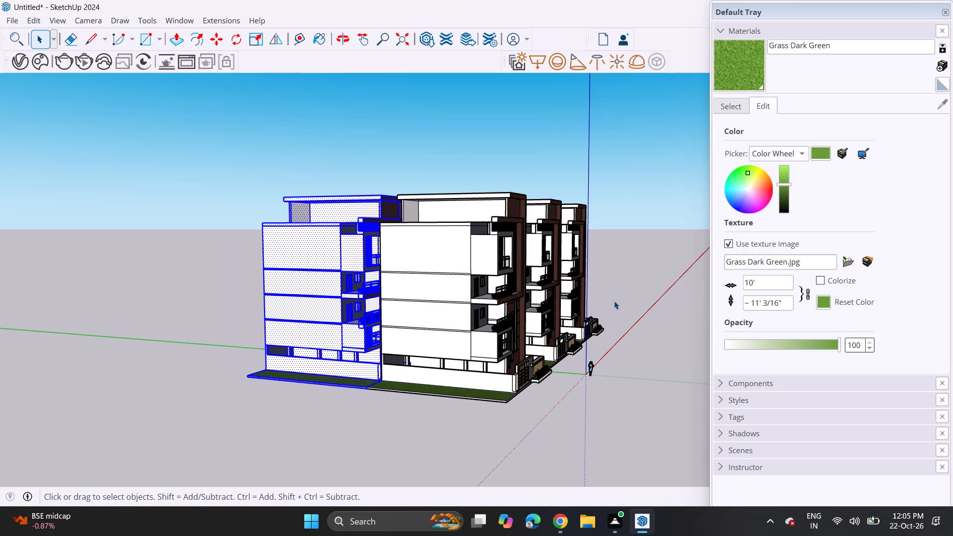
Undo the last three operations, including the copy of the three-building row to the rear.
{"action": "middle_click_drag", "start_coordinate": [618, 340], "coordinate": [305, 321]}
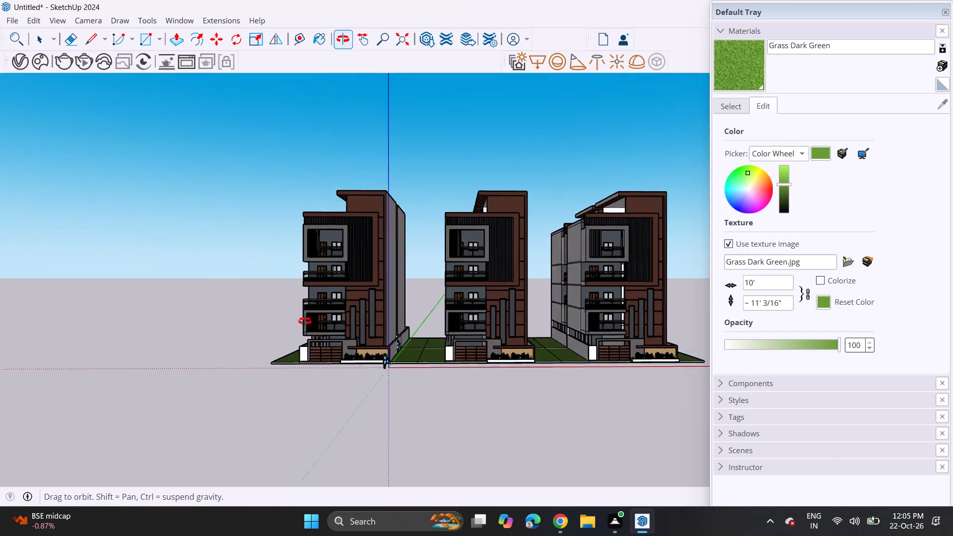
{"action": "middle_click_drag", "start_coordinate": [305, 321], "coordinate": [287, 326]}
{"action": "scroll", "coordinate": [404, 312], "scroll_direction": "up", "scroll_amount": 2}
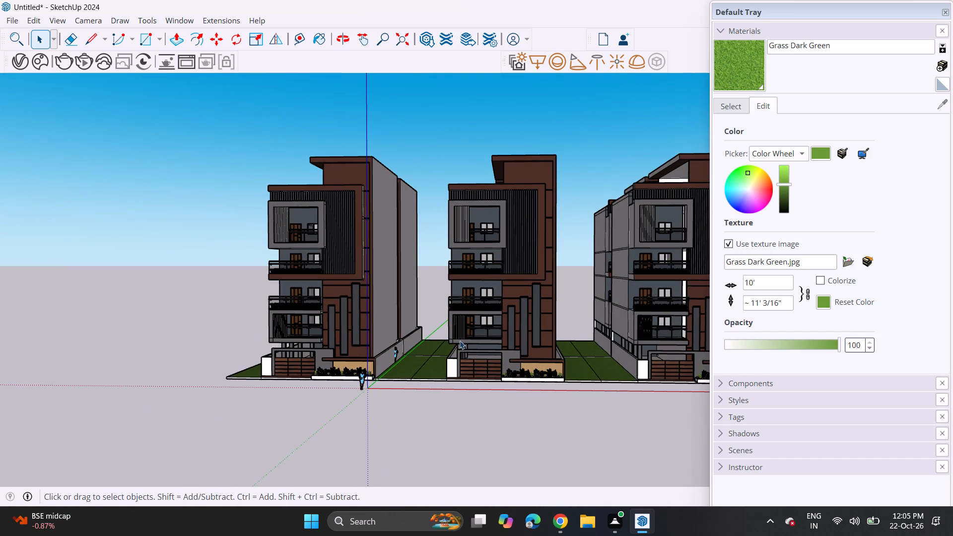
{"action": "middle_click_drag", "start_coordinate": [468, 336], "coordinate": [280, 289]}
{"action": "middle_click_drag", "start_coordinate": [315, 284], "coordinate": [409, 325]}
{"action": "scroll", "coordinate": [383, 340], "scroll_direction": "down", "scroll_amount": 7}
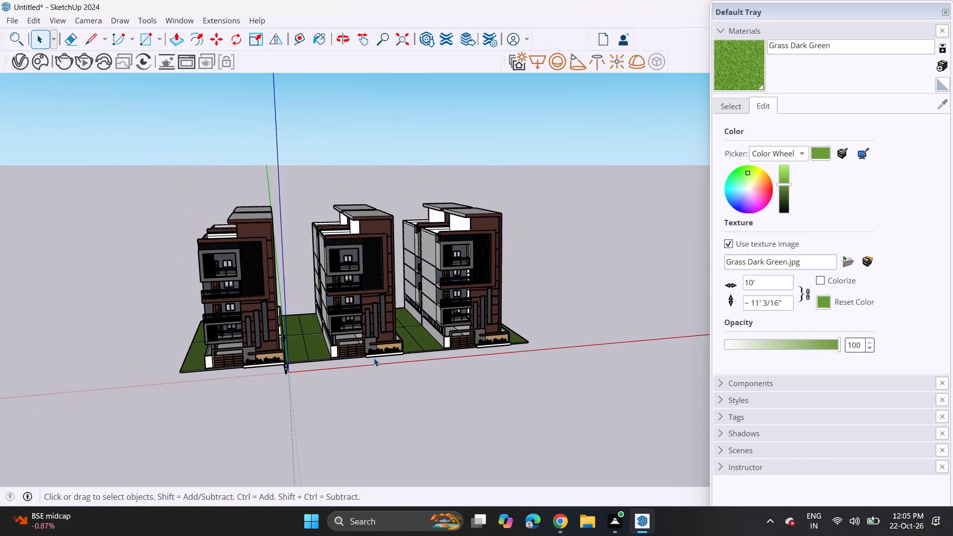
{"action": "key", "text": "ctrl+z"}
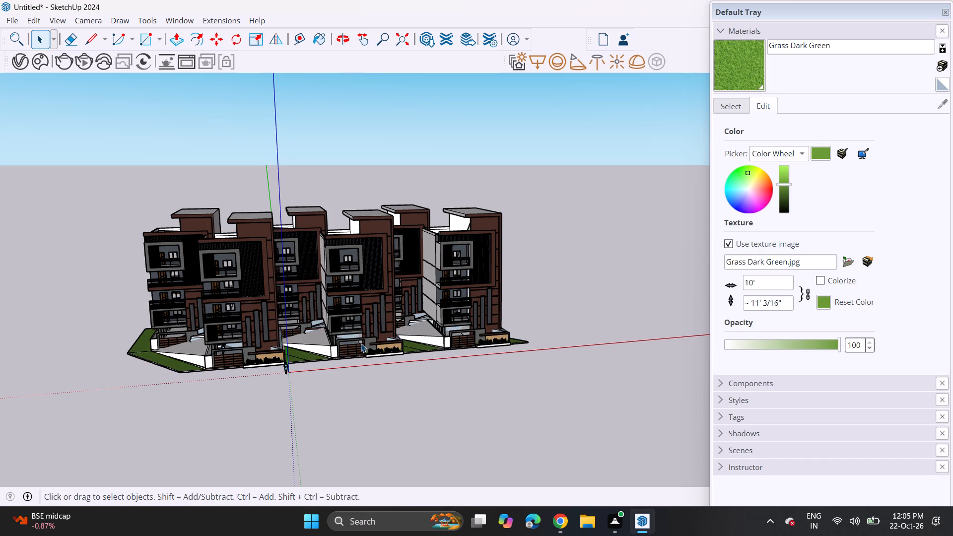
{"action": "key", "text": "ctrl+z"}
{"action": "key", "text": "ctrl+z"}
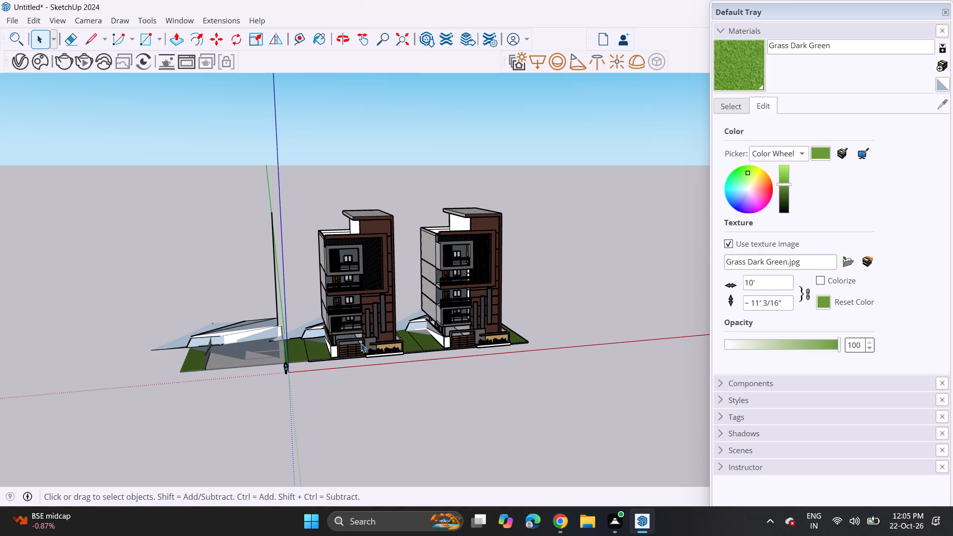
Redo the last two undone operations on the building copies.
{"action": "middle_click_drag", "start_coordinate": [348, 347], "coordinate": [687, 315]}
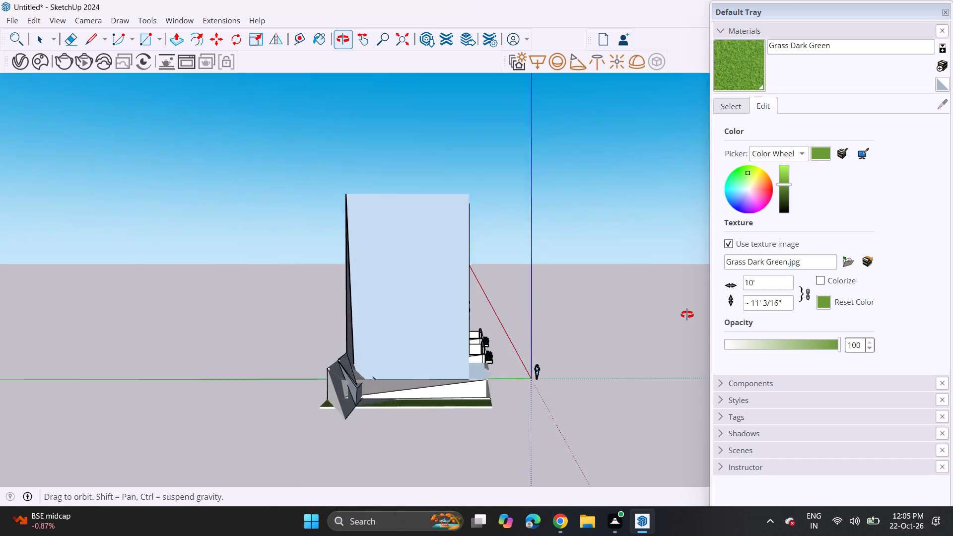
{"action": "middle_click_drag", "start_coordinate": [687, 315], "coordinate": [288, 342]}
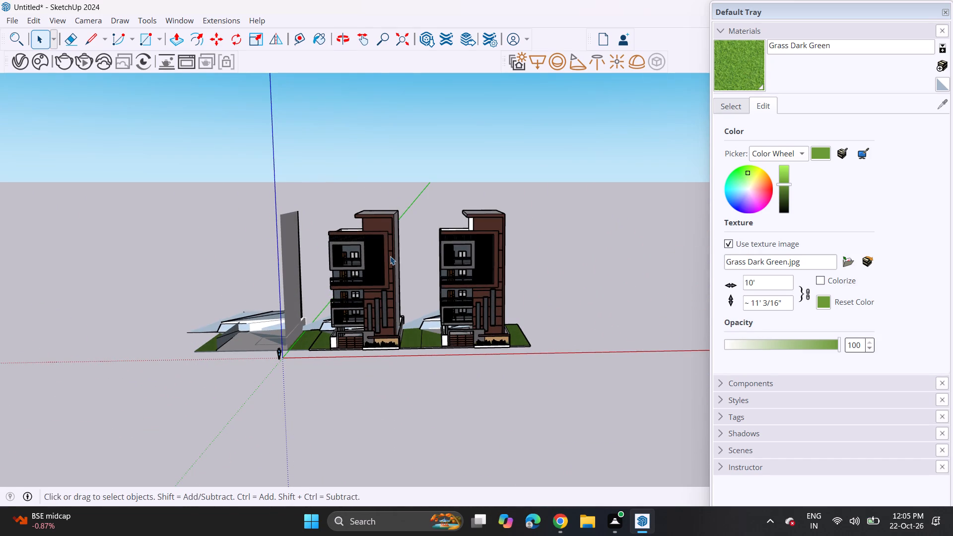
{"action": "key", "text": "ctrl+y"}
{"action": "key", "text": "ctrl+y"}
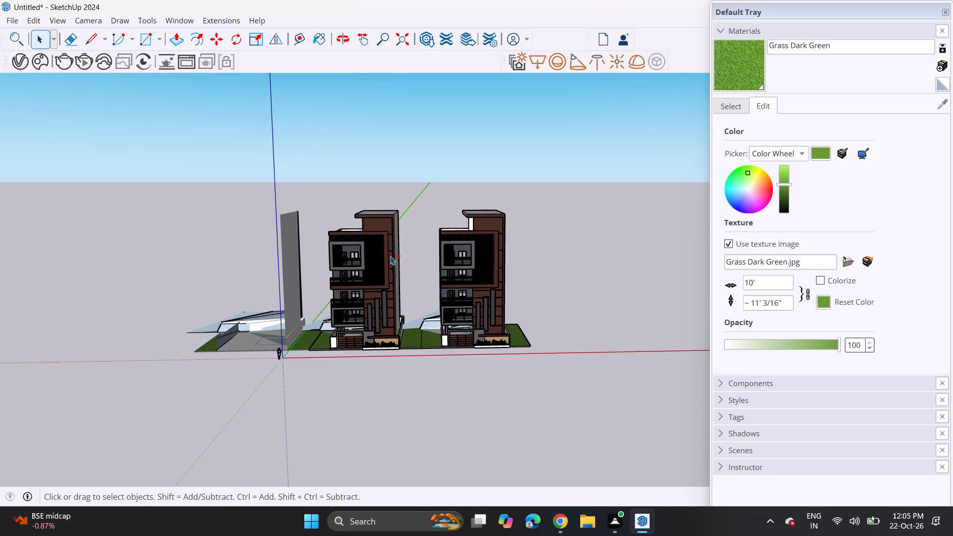
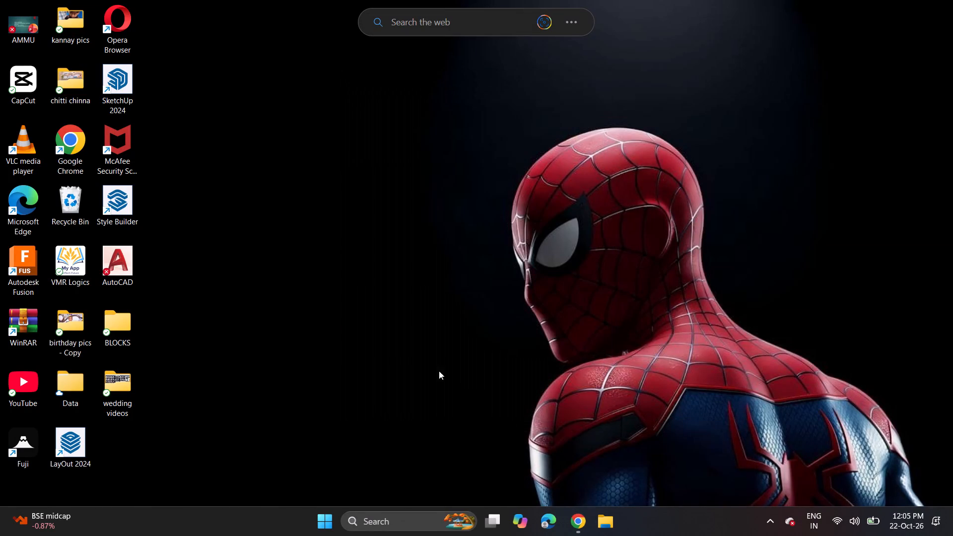
Launch the Fuji application from the desktop.
{"action": "left_click", "coordinate": [128, 91]}
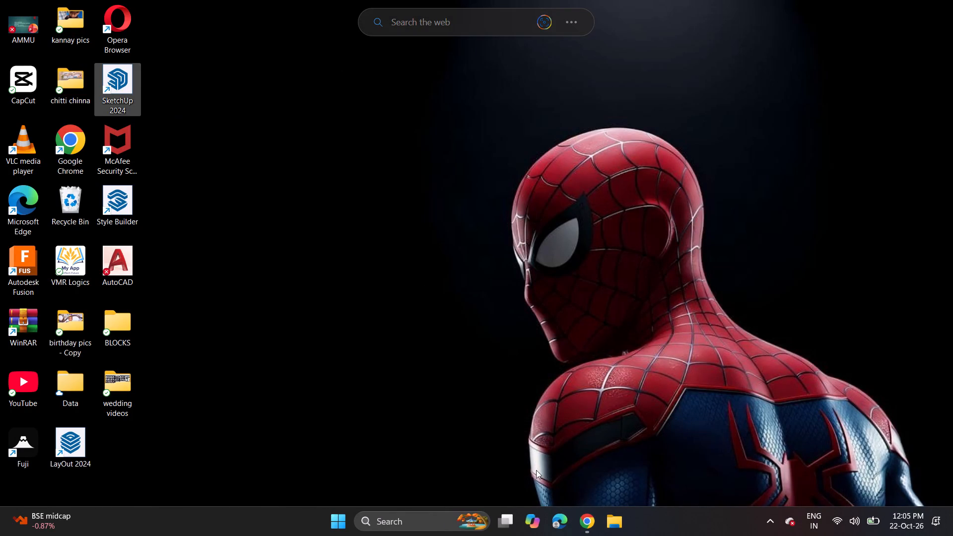
{"action": "left_click", "coordinate": [21, 444]}
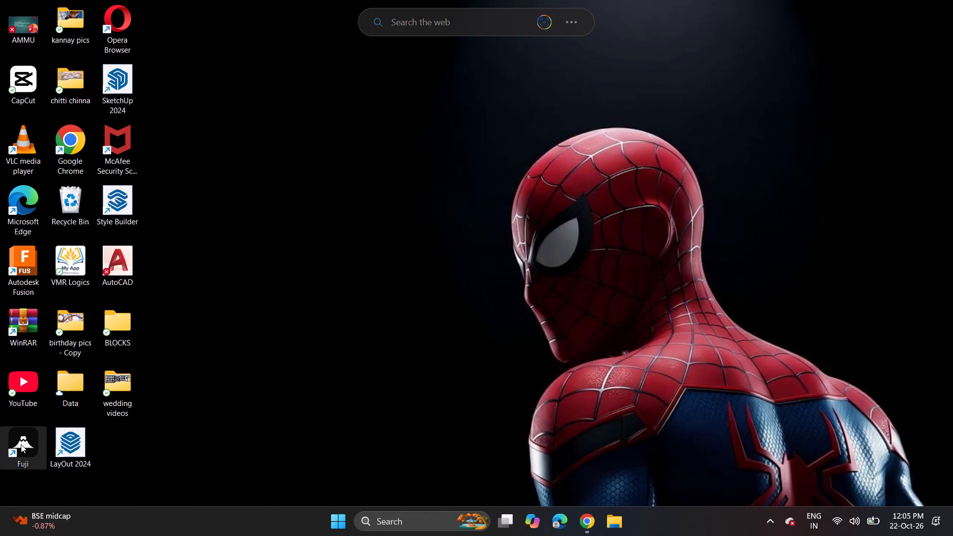
{"action": "double_click", "coordinate": [21, 444]}
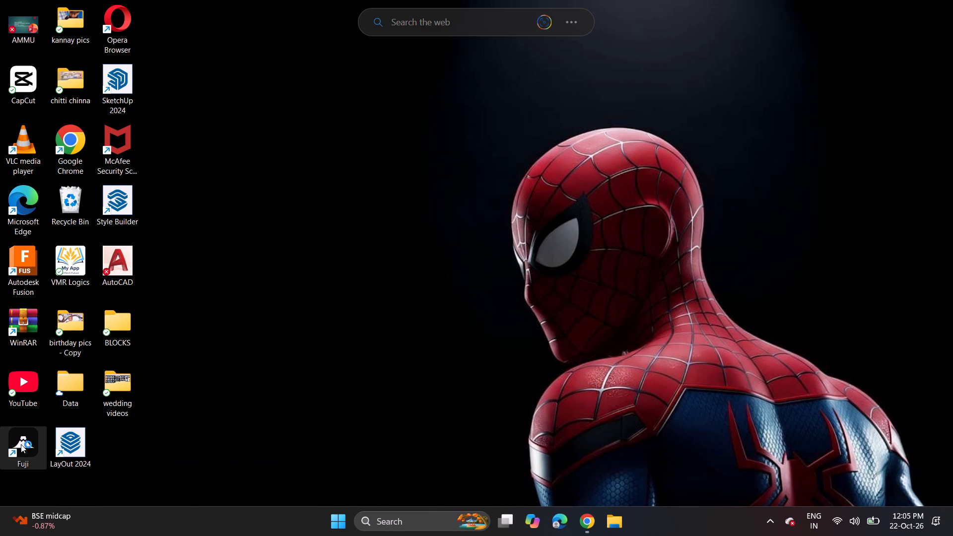
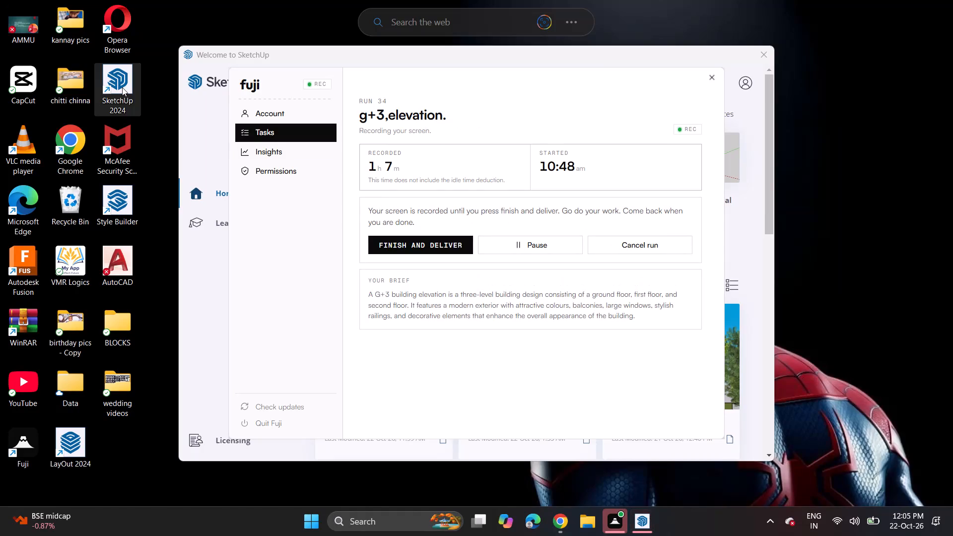
Return to the SketchUp welcome window and open the recovered "Untitled" model.
{"action": "left_click", "coordinate": [189, 133]}
{"action": "left_click", "coordinate": [392, 352]}
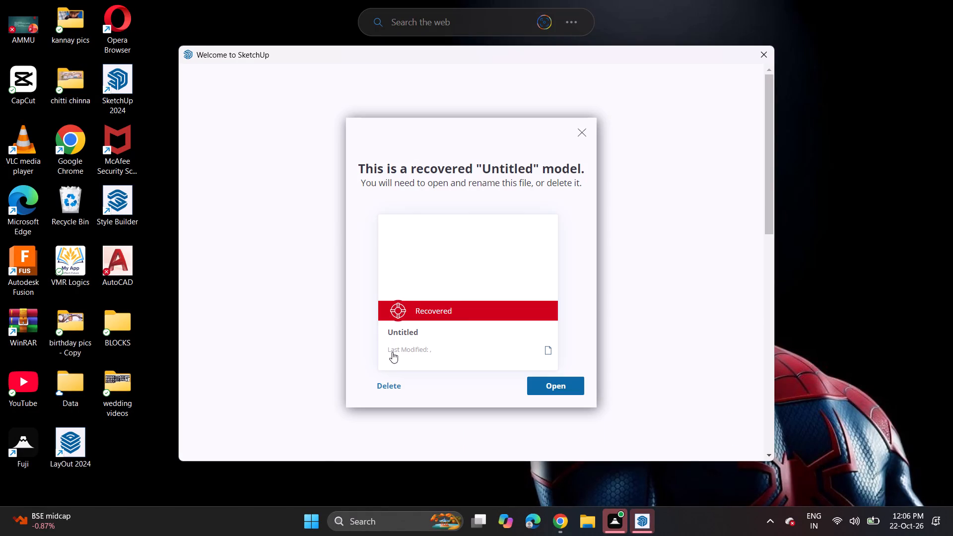
{"action": "left_click", "coordinate": [544, 387]}
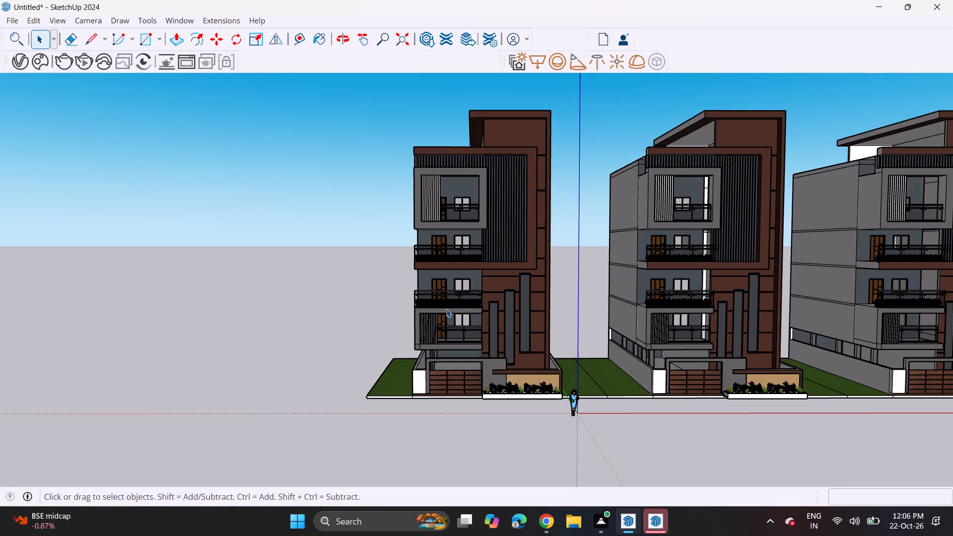
Import the road model "Untitled (5)" from the Downloads folder and place it on the ground in front of the building row.
{"action": "scroll", "coordinate": [443, 309], "scroll_direction": "down", "scroll_amount": 9}
{"action": "middle_click_drag", "start_coordinate": [517, 304], "coordinate": [479, 351]}
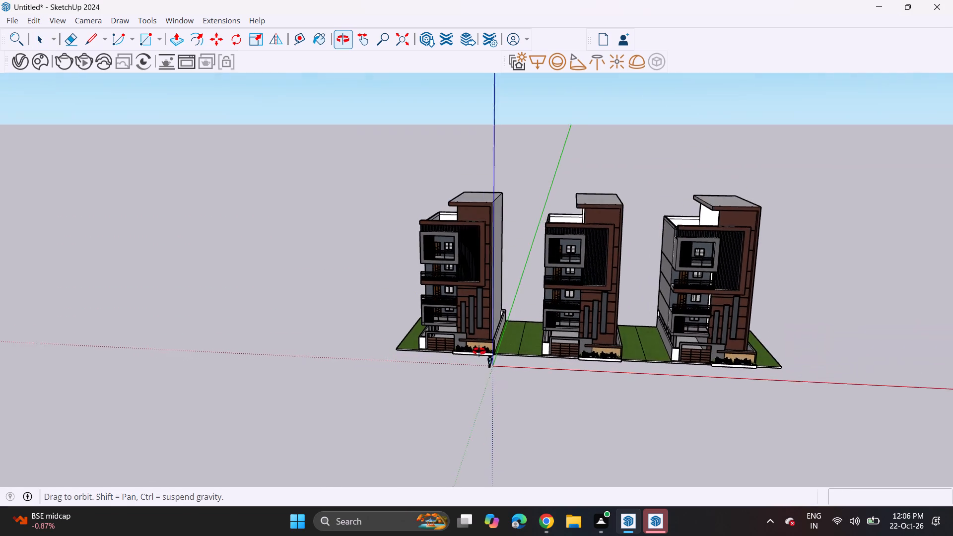
{"action": "middle_click_drag", "start_coordinate": [479, 351], "coordinate": [459, 298]}
{"action": "left_click", "coordinate": [12, 19]}
{"action": "left_click", "coordinate": [36, 195]}
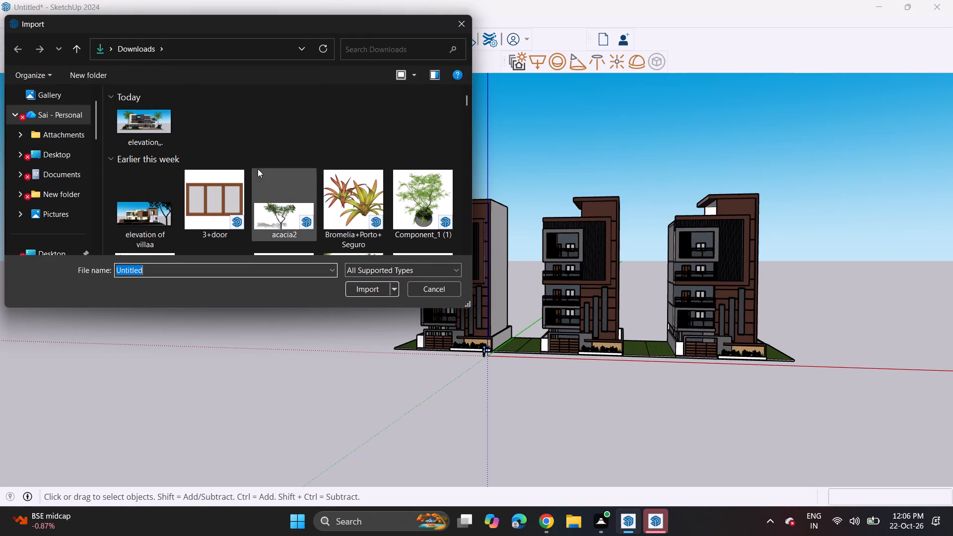
{"action": "scroll", "coordinate": [259, 170], "scroll_direction": "down", "scroll_amount": 16}
{"action": "scroll", "coordinate": [259, 197], "scroll_direction": "down", "scroll_amount": 5}
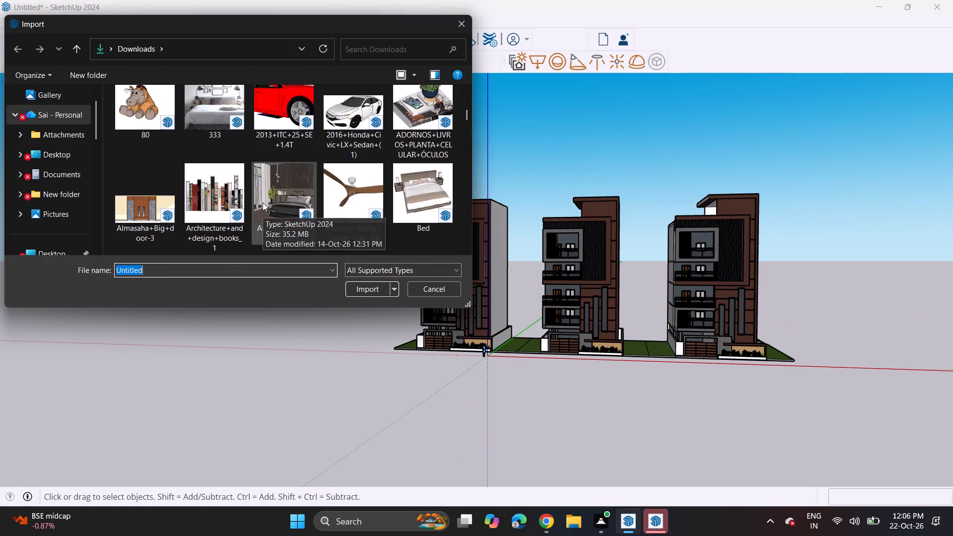
{"action": "scroll", "coordinate": [263, 202], "scroll_direction": "down", "scroll_amount": 19}
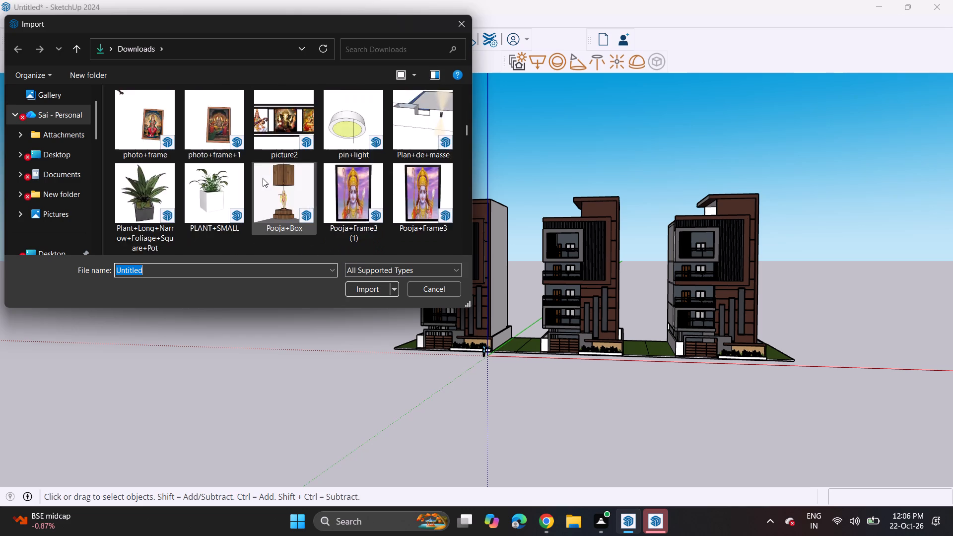
{"action": "scroll", "coordinate": [263, 178], "scroll_direction": "down", "scroll_amount": 10}
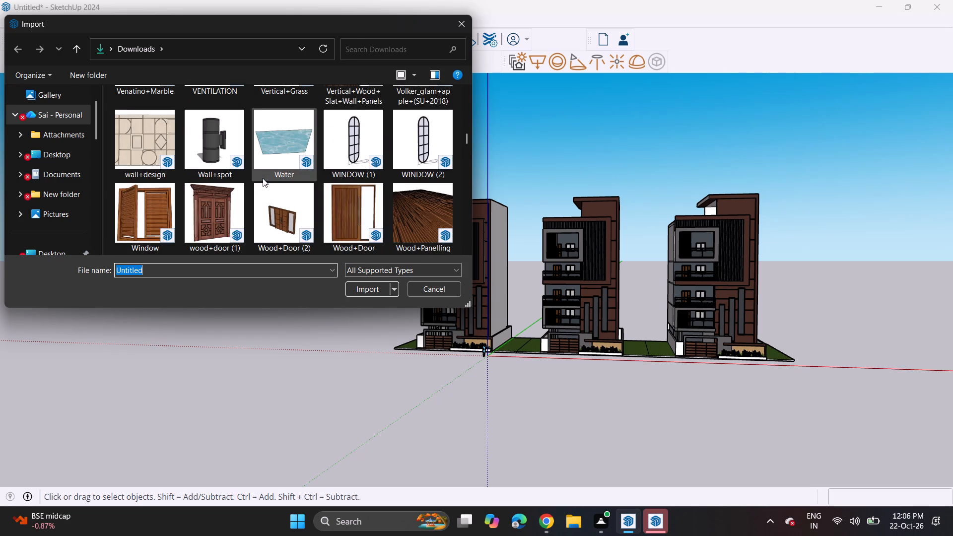
{"action": "scroll", "coordinate": [263, 178], "scroll_direction": "down", "scroll_amount": 7}
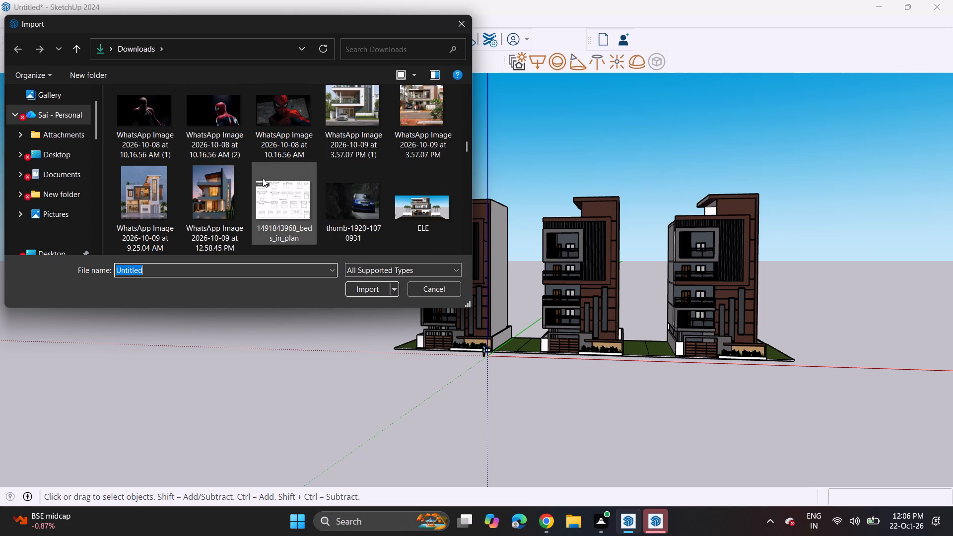
{"action": "scroll", "coordinate": [263, 178], "scroll_direction": "down", "scroll_amount": 5}
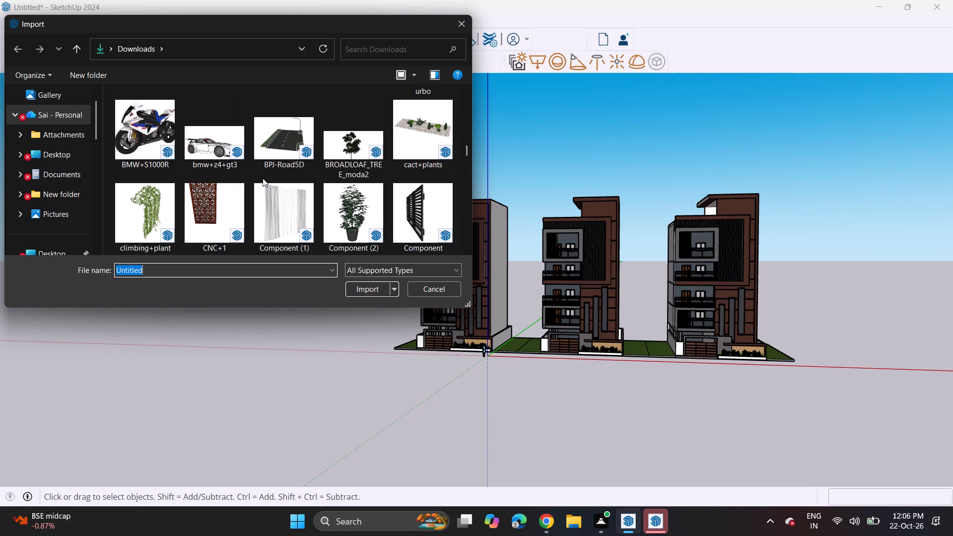
{"action": "scroll", "coordinate": [263, 178], "scroll_direction": "down", "scroll_amount": 3}
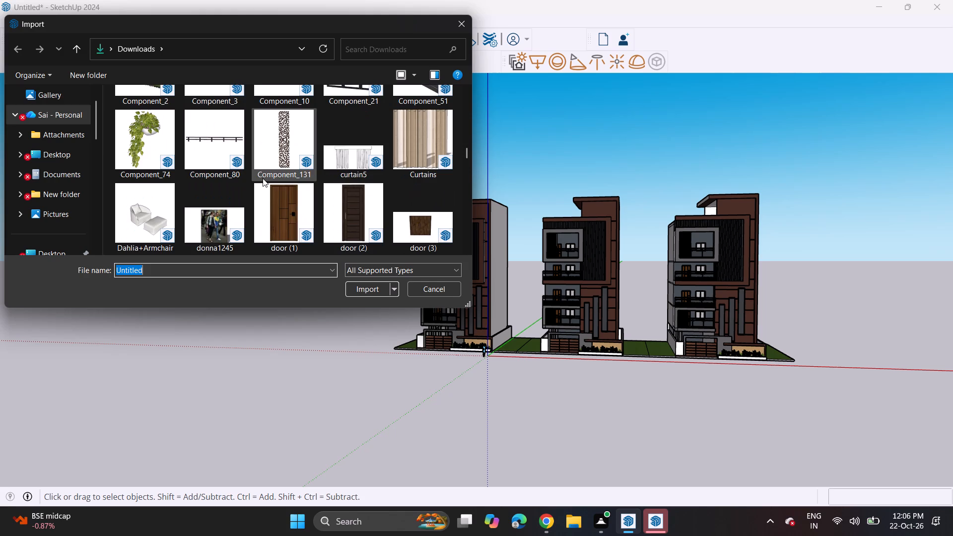
{"action": "scroll", "coordinate": [263, 178], "scroll_direction": "down", "scroll_amount": 2}
{"action": "scroll", "coordinate": [263, 178], "scroll_direction": "up", "scroll_amount": 1}
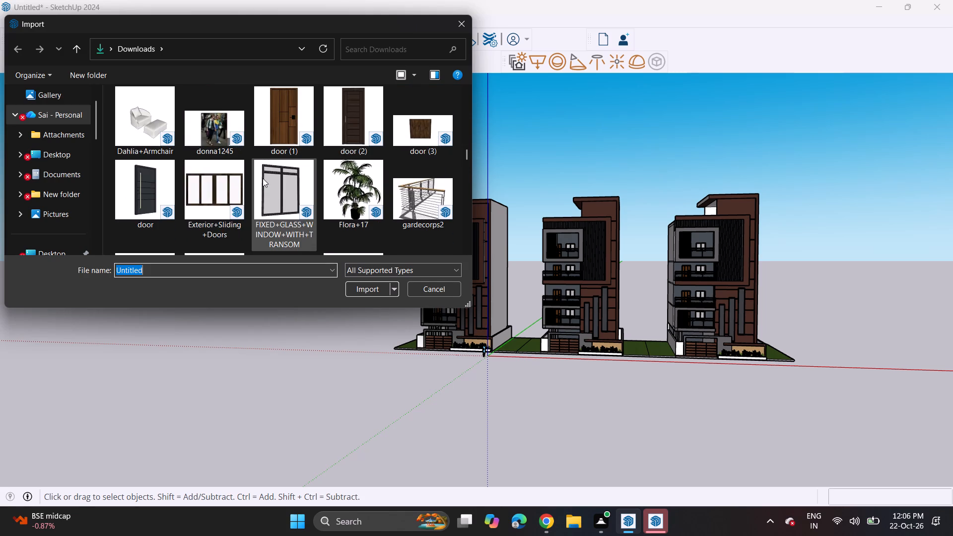
{"action": "scroll", "coordinate": [263, 178], "scroll_direction": "up", "scroll_amount": 2}
{"action": "scroll", "coordinate": [263, 178], "scroll_direction": "down", "scroll_amount": 3}
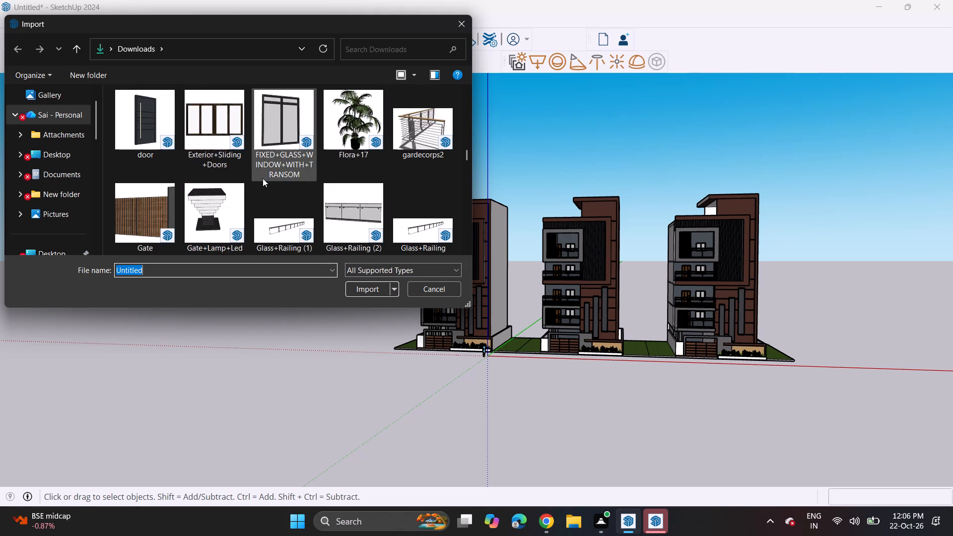
{"action": "scroll", "coordinate": [263, 178], "scroll_direction": "down", "scroll_amount": 6}
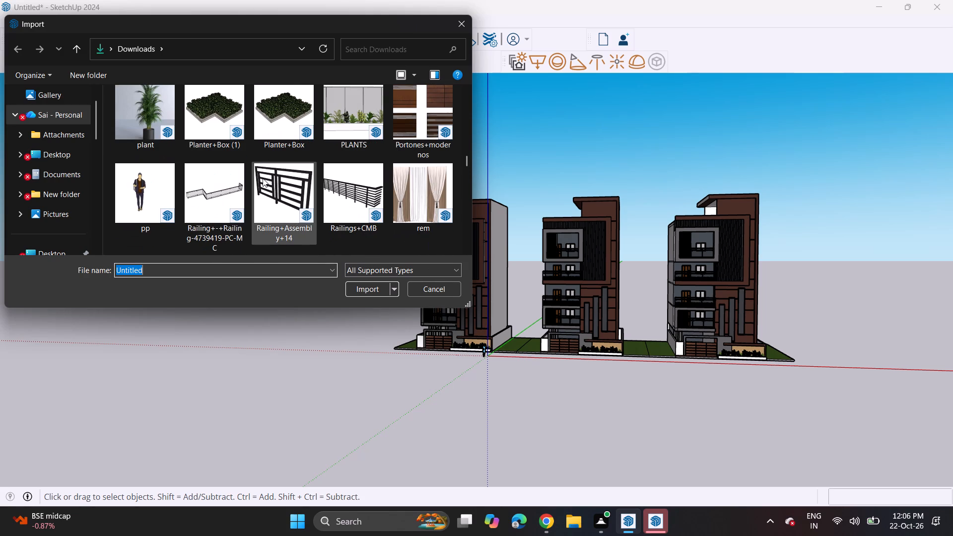
{"action": "scroll", "coordinate": [263, 178], "scroll_direction": "down", "scroll_amount": 3}
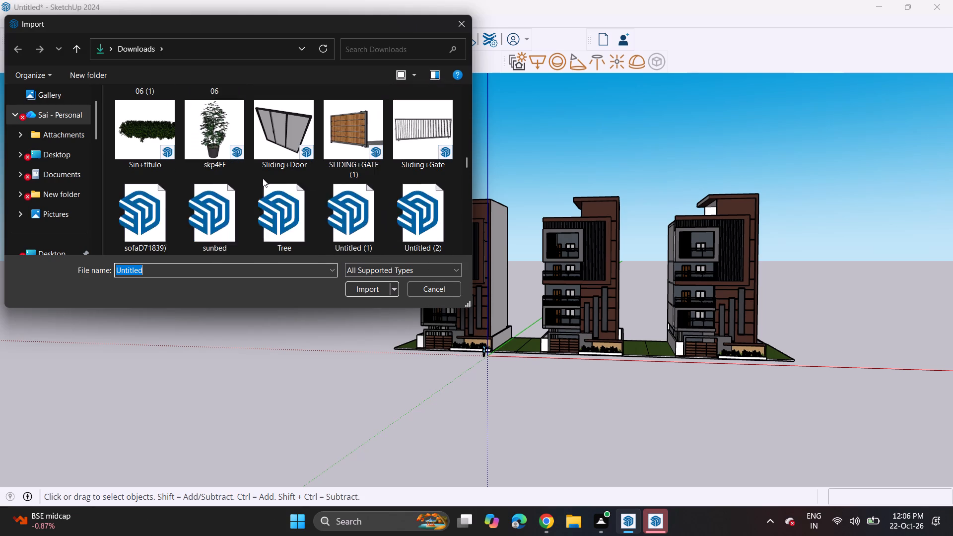
{"action": "scroll", "coordinate": [263, 178], "scroll_direction": "down", "scroll_amount": 2}
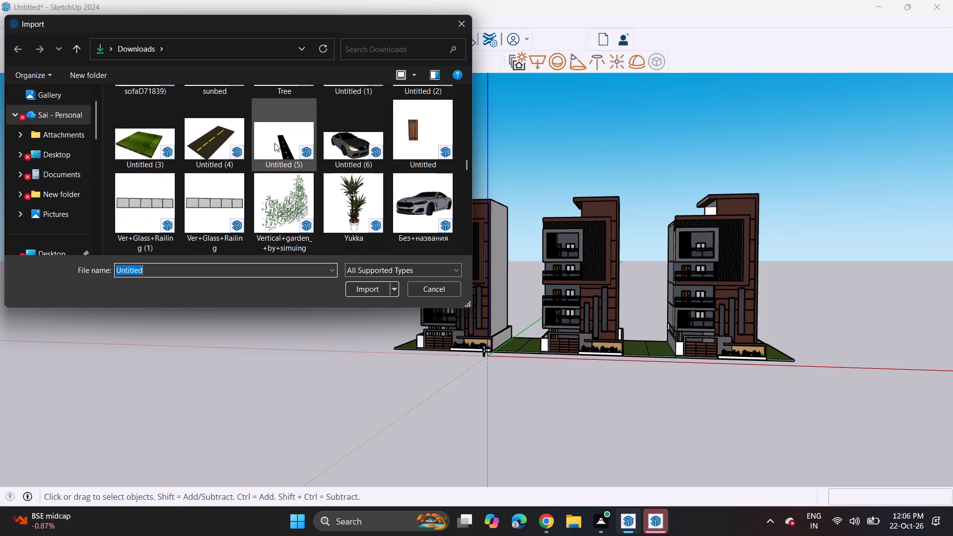
{"action": "left_click", "coordinate": [274, 142]}
{"action": "left_click", "coordinate": [353, 293]}
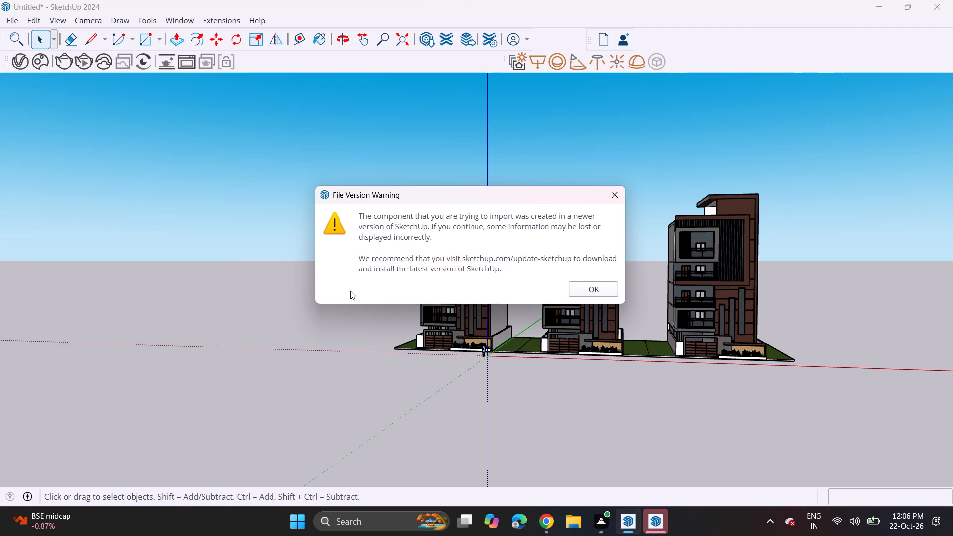
{"action": "left_click", "coordinate": [608, 291]}
{"action": "middle_click_drag", "start_coordinate": [412, 338], "coordinate": [487, 415]}
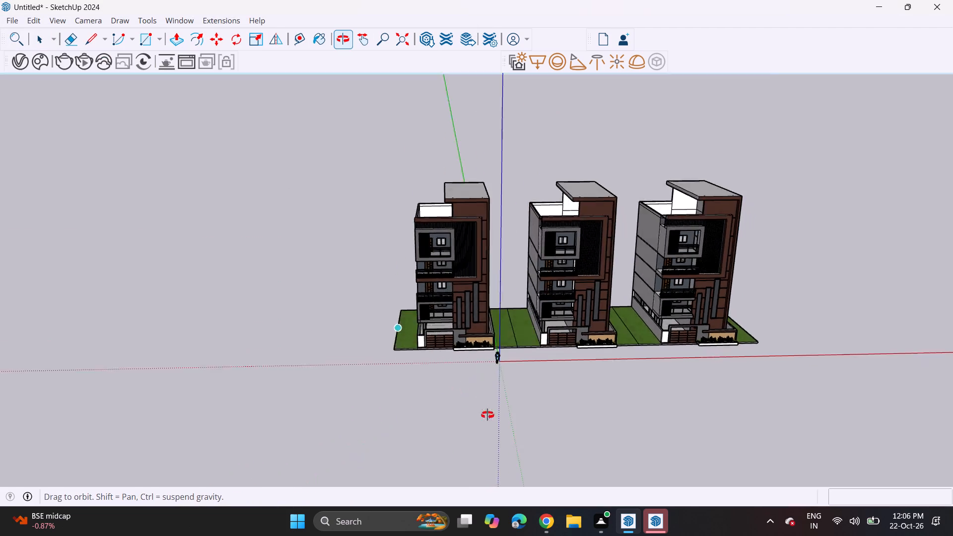
{"action": "middle_click_drag", "start_coordinate": [487, 415], "coordinate": [668, 453]}
{"action": "left_click", "coordinate": [810, 358]}
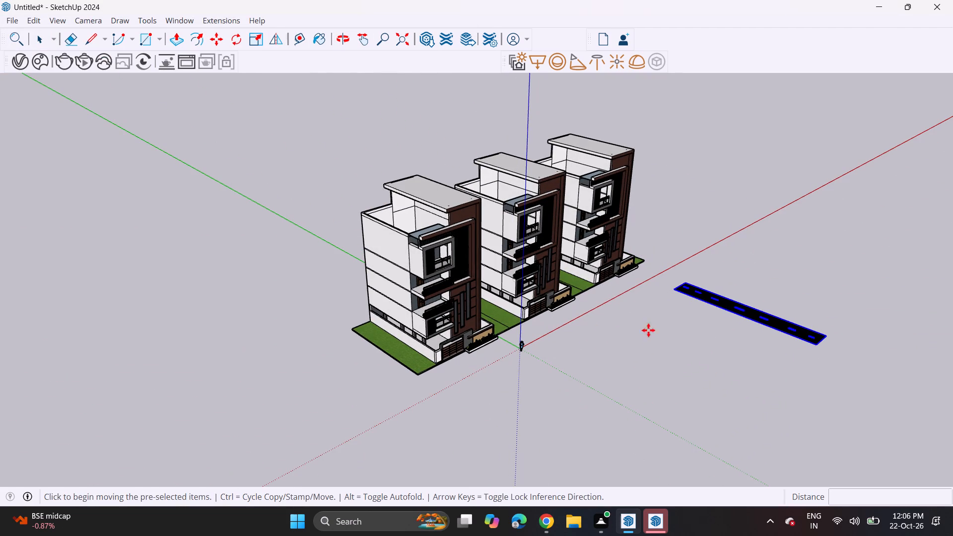
Rotate the imported road 90 degrees on the ground plane so it runs parallel to the building row.
{"action": "left_click", "coordinate": [223, 44]}
{"action": "left_click", "coordinate": [234, 41]}
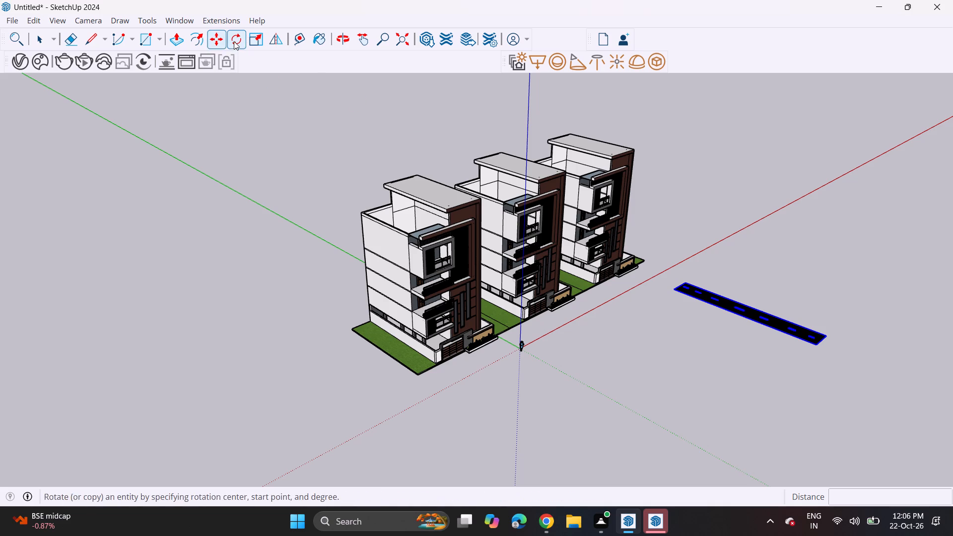
{"action": "middle_click_drag", "start_coordinate": [513, 269], "coordinate": [543, 329]}
{"action": "left_click", "coordinate": [654, 334]}
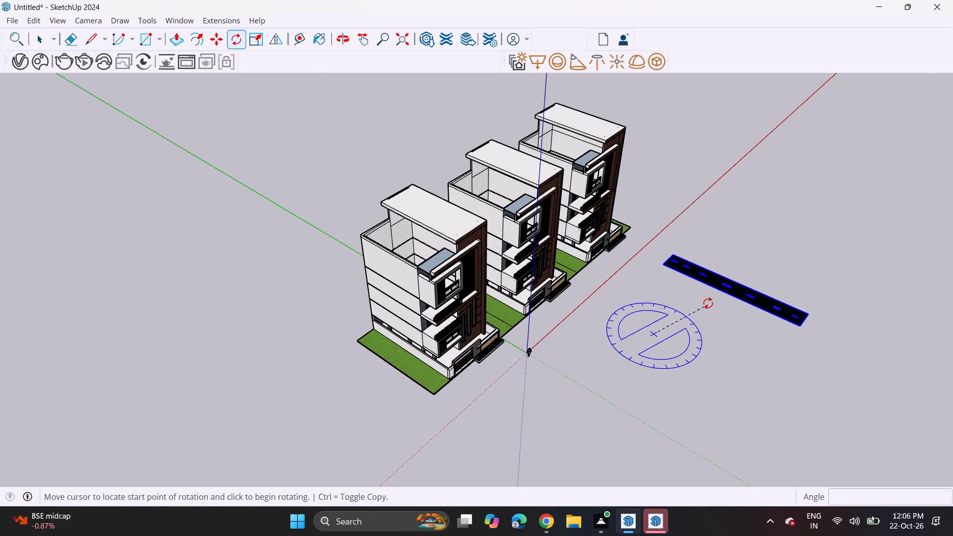
{"action": "left_click", "coordinate": [700, 291]}
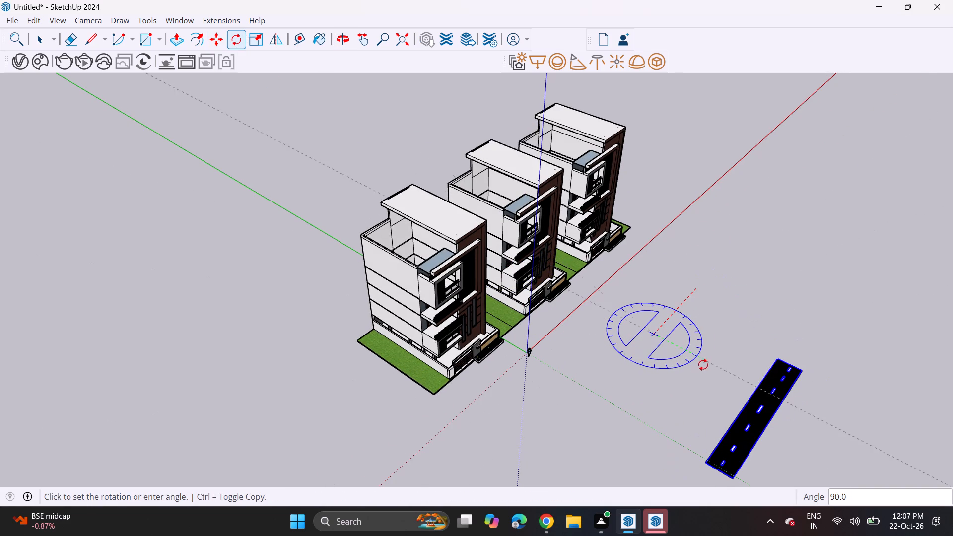
{"action": "left_click", "coordinate": [704, 363]}
Move the road close to the building fronts, with its near corner just beyond the first slab's front corner.
{"action": "scroll", "coordinate": [669, 452], "scroll_direction": "down", "scroll_amount": 3}
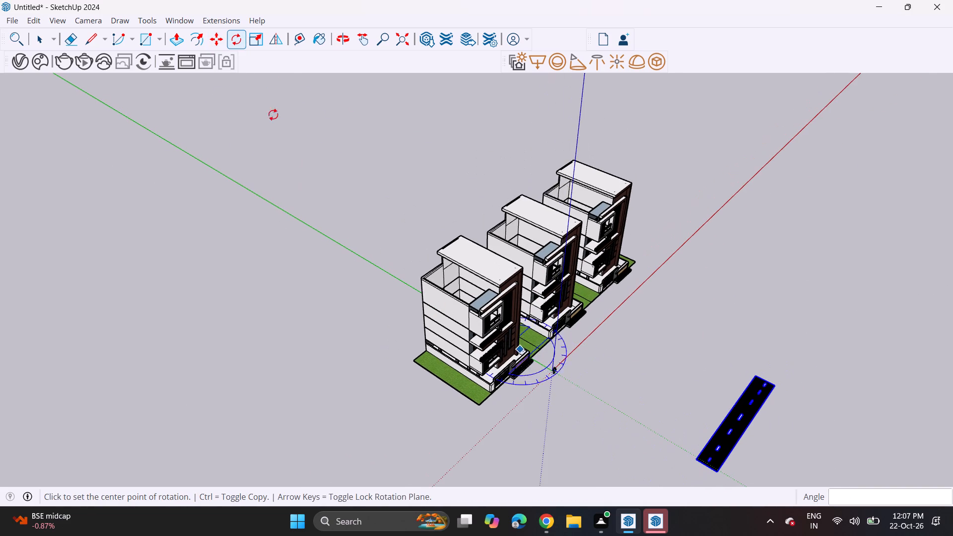
{"action": "left_click", "coordinate": [211, 45]}
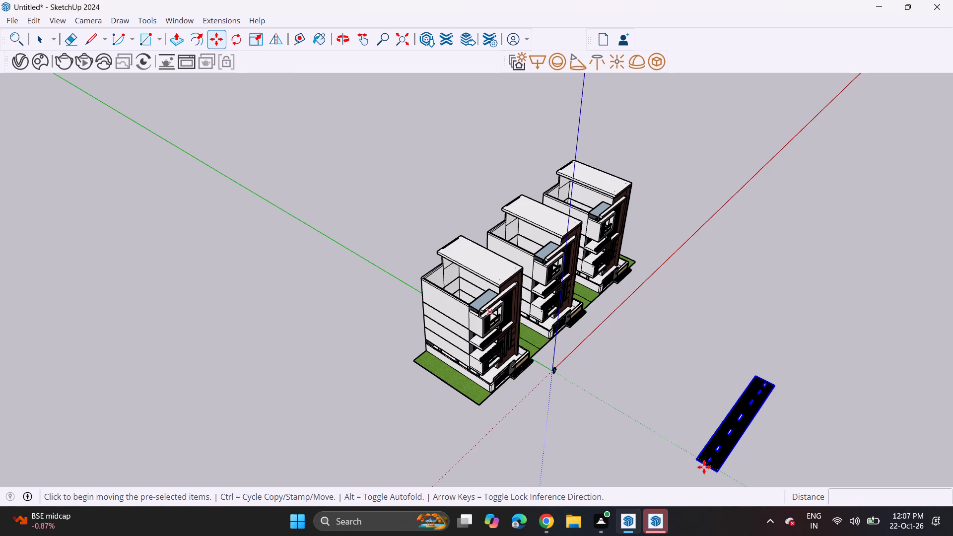
{"action": "key", "text": "space"}
{"action": "left_click", "coordinate": [727, 441]}
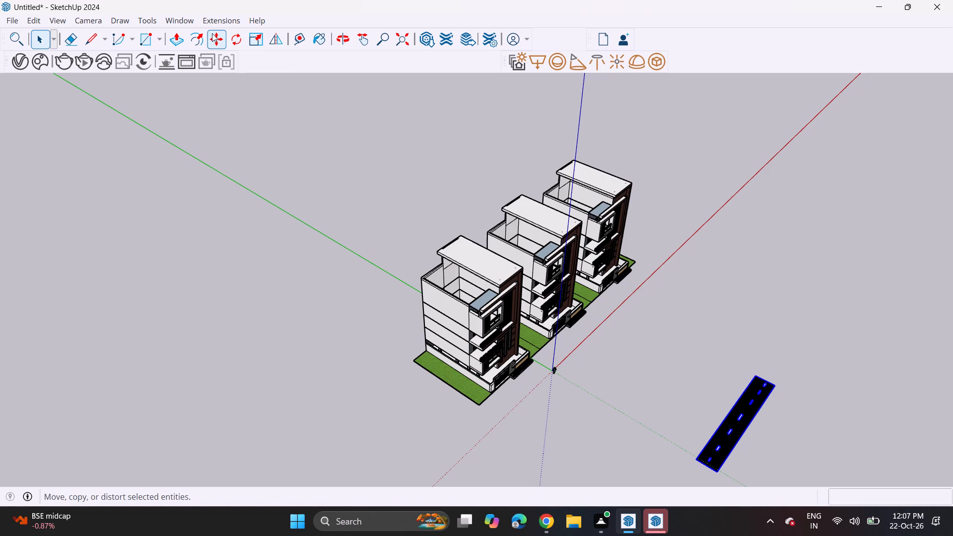
{"action": "left_click", "coordinate": [212, 33]}
{"action": "left_click", "coordinate": [694, 462]}
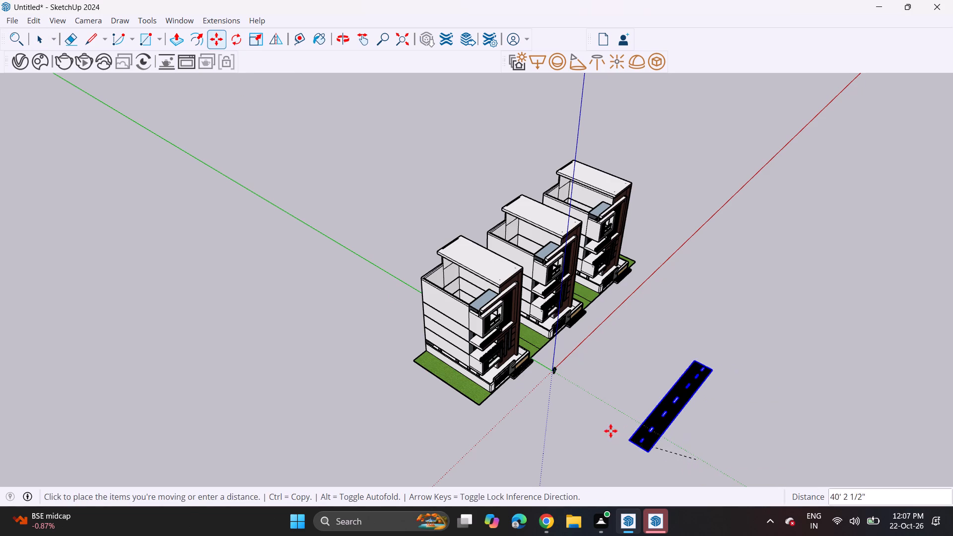
{"action": "middle_click_drag", "start_coordinate": [474, 387], "coordinate": [581, 270]}
{"action": "scroll", "coordinate": [551, 352], "scroll_direction": "up", "scroll_amount": 12}
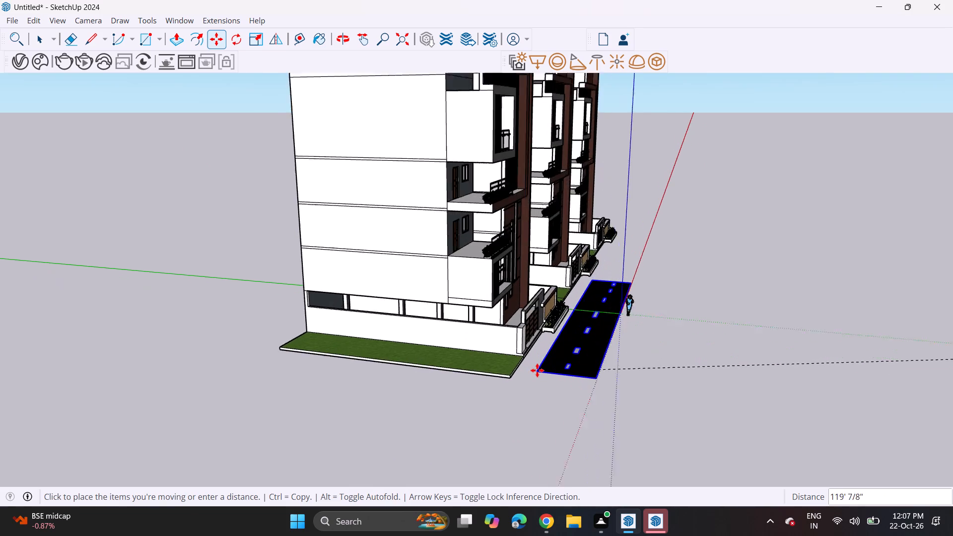
{"action": "scroll", "coordinate": [537, 370], "scroll_direction": "up", "scroll_amount": 13}
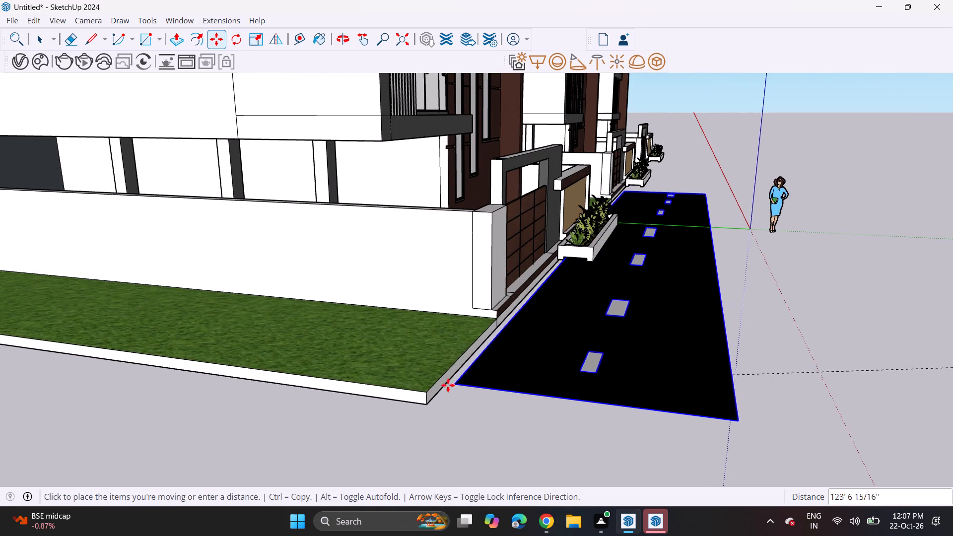
{"action": "left_click", "coordinate": [523, 401]}
Push/Pull the front edge faces of the first building's slab outward to meet the road's edge.
{"action": "key", "text": "p"}
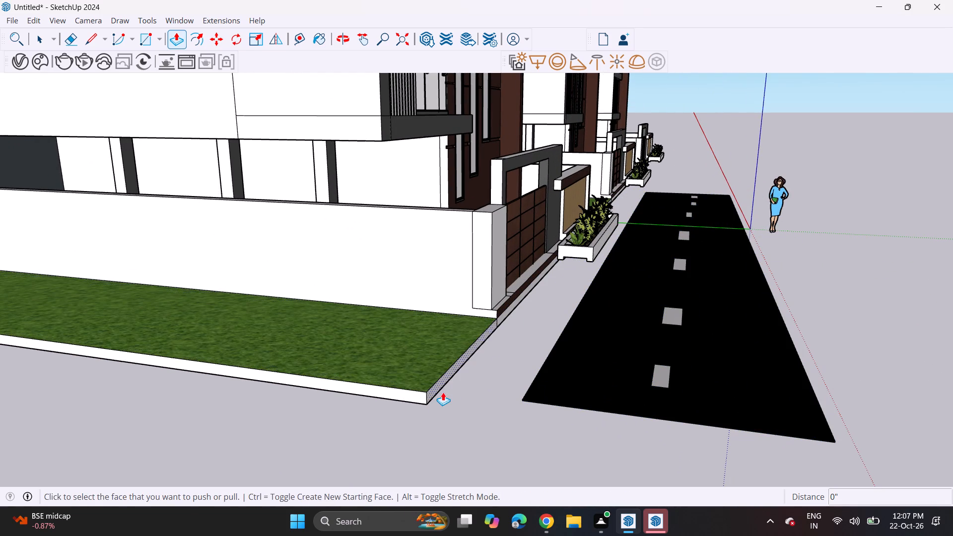
{"action": "left_click", "coordinate": [441, 389]}
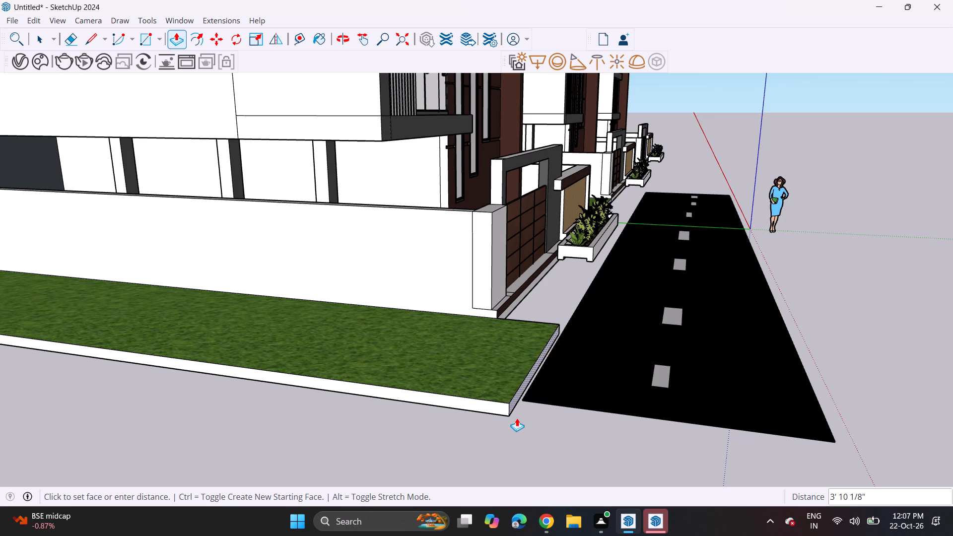
{"action": "left_click", "coordinate": [528, 419]}
{"action": "left_click", "coordinate": [516, 306]}
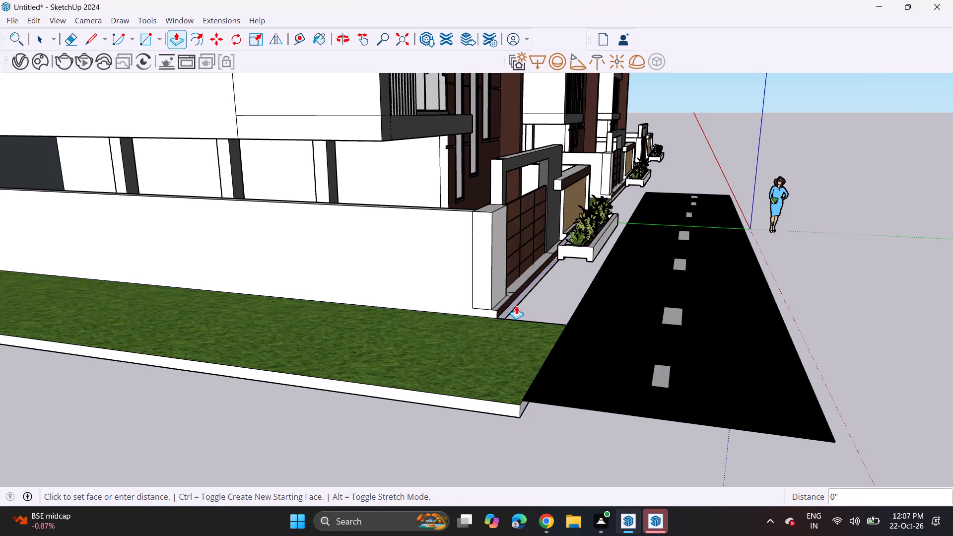
{"action": "left_click", "coordinate": [516, 306]}
Push/Pull the front slab edges of the lawn between the first two buildings and of the second building's entrance out to the road by the same distance.
{"action": "middle_click_drag", "start_coordinate": [628, 185], "coordinate": [507, 266]}
{"action": "scroll", "coordinate": [534, 253], "scroll_direction": "up", "scroll_amount": 3}
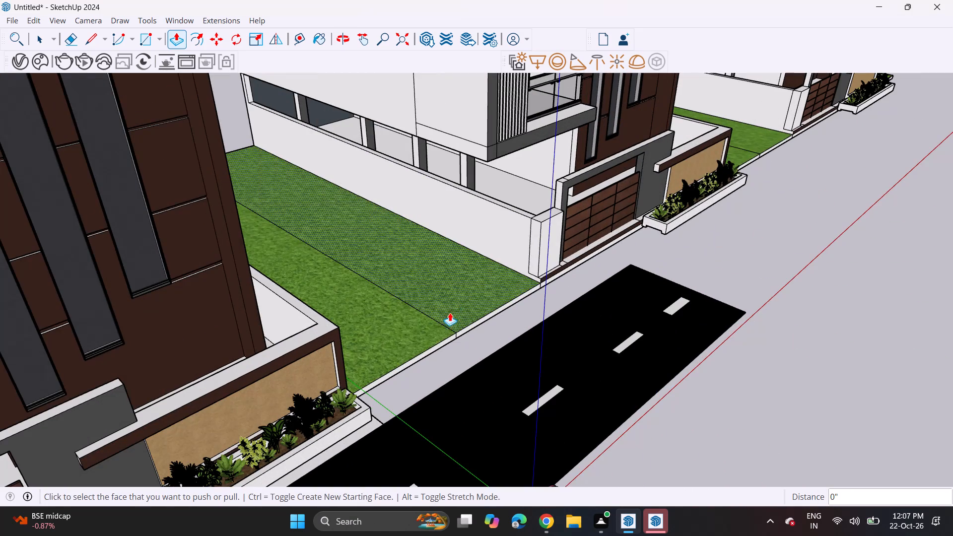
{"action": "double_click", "coordinate": [443, 346]}
{"action": "double_click", "coordinate": [482, 319]}
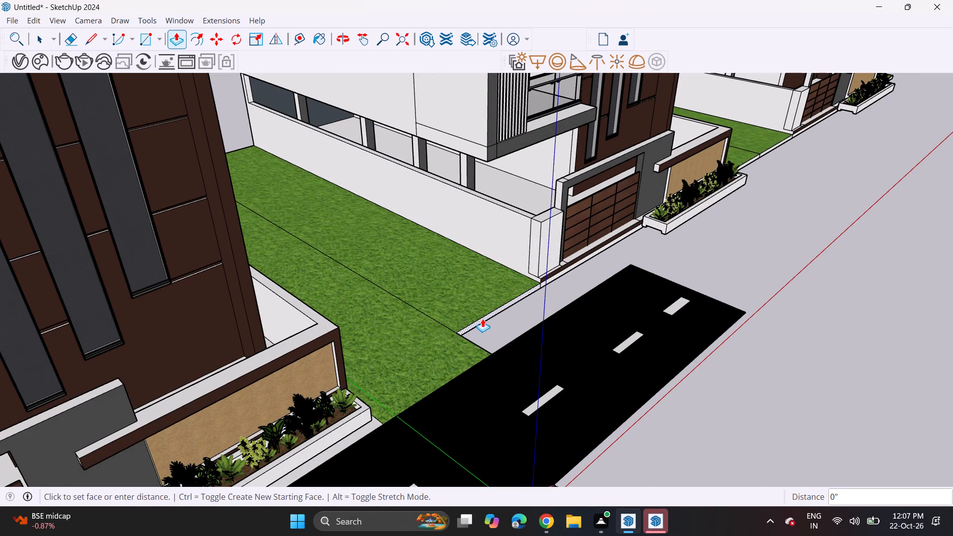
{"action": "double_click", "coordinate": [561, 272]}
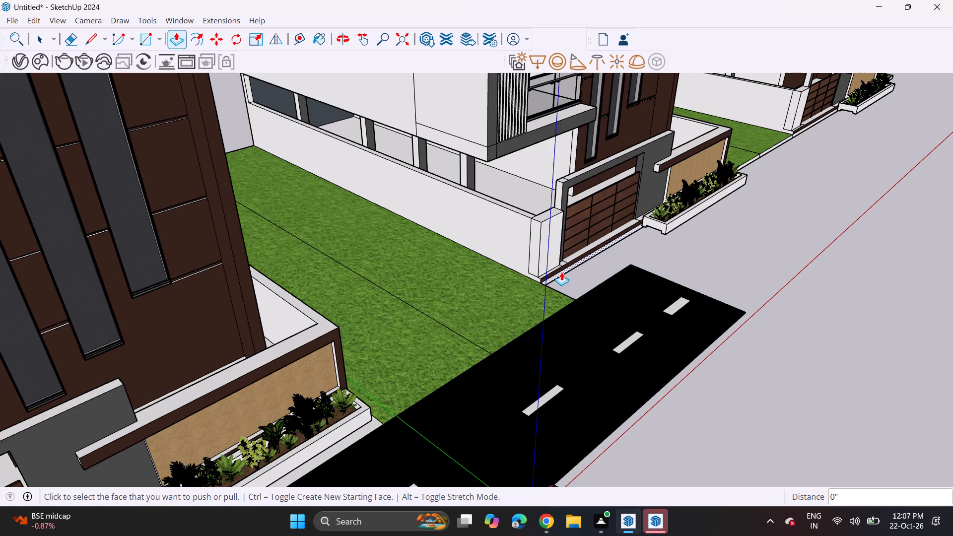
Push/Pull the remaining front slab edges outward by the same distance, from the lawn after the second building to the row's end.
{"action": "middle_click_drag", "start_coordinate": [796, 157], "coordinate": [731, 164]}
{"action": "scroll", "coordinate": [821, 172], "scroll_direction": "up", "scroll_amount": 3}
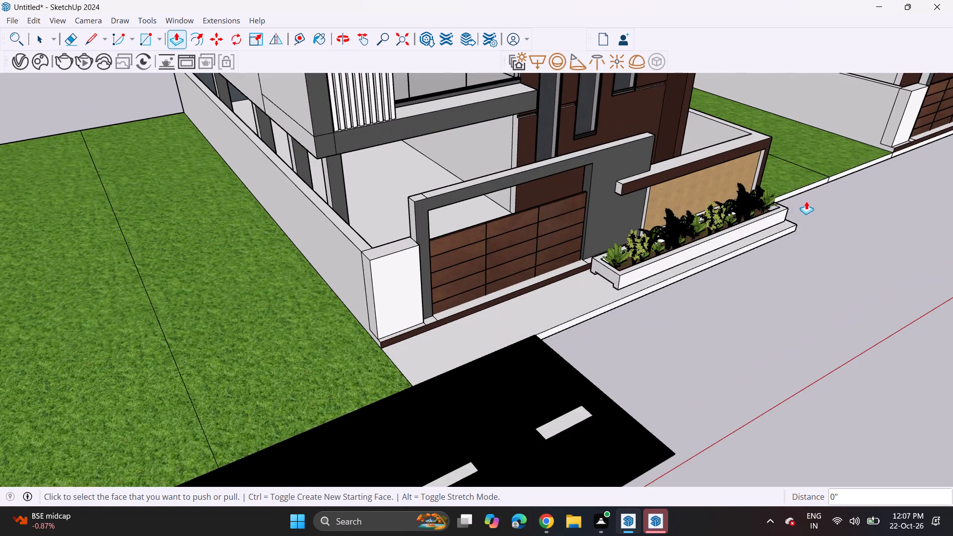
{"action": "middle_click_drag", "start_coordinate": [815, 194], "coordinate": [304, 334], "text": "shift"}
{"action": "double_click", "coordinate": [304, 326]}
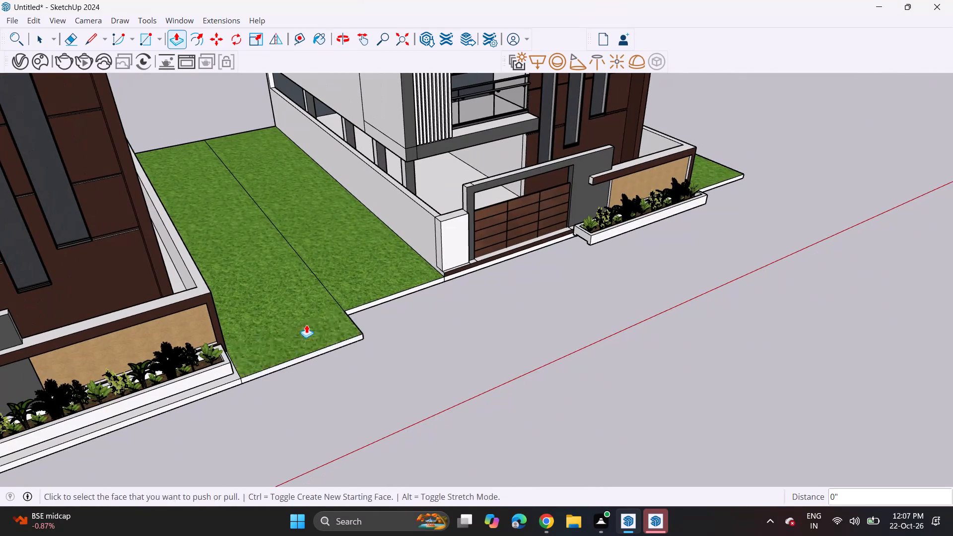
{"action": "double_click", "coordinate": [366, 308]}
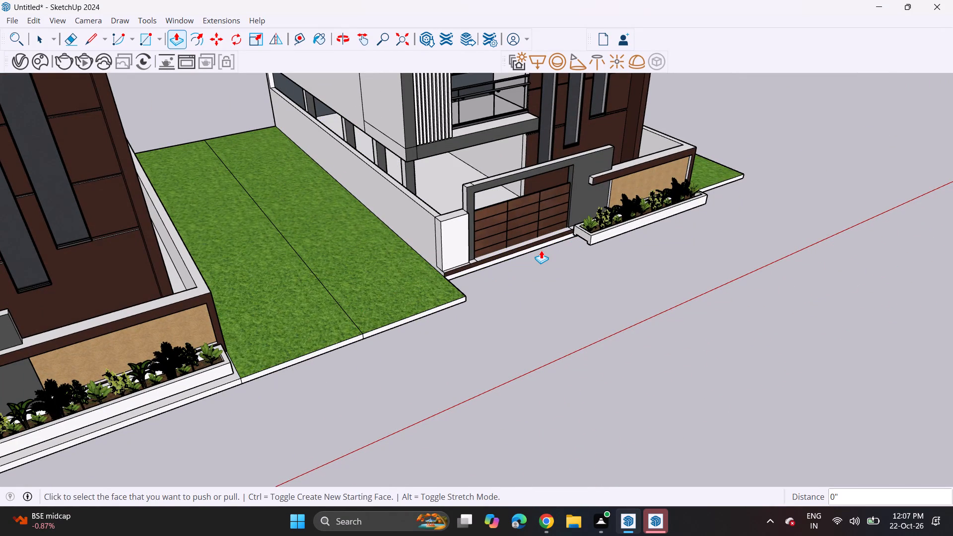
{"action": "left_click", "coordinate": [541, 250]}
{"action": "double_click", "coordinate": [543, 246]}
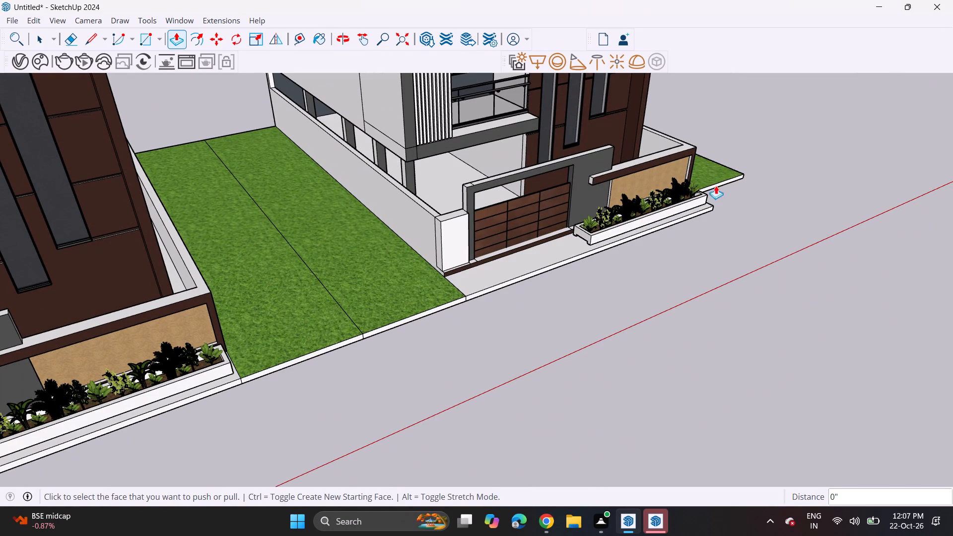
{"action": "double_click", "coordinate": [722, 185]}
Paint the third building's entrance strip and the floor behind its gate with the Slate material from the Tile collection.
{"action": "middle_click_drag", "start_coordinate": [648, 255], "coordinate": [429, 267]}
{"action": "scroll", "coordinate": [350, 254], "scroll_direction": "down", "scroll_amount": 4}
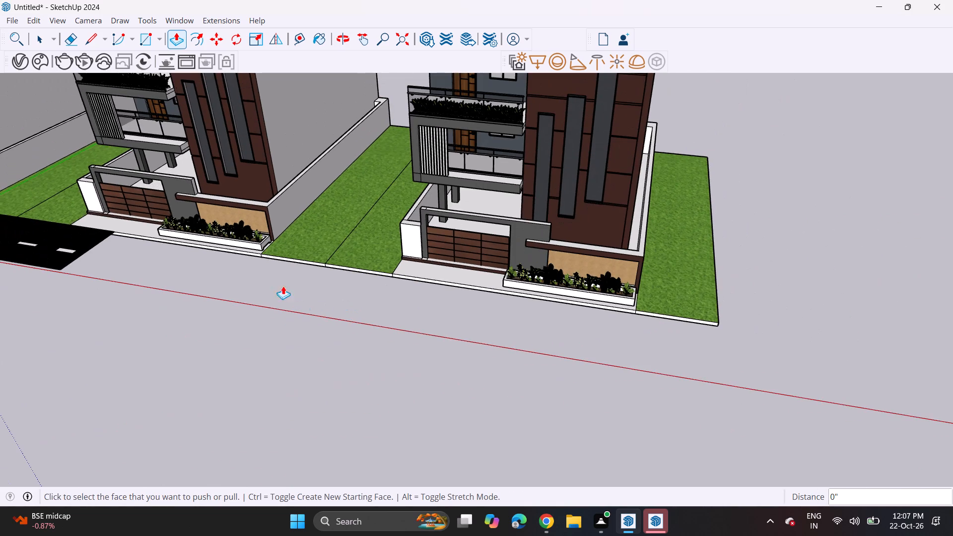
{"action": "left_click", "coordinate": [185, 19]}
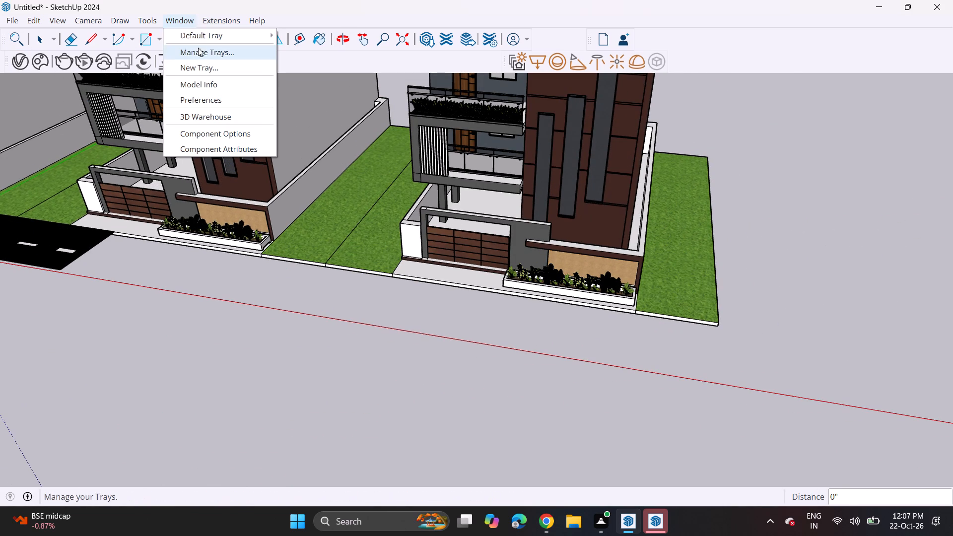
{"action": "left_click", "coordinate": [204, 36]}
{"action": "left_click", "coordinate": [308, 35]}
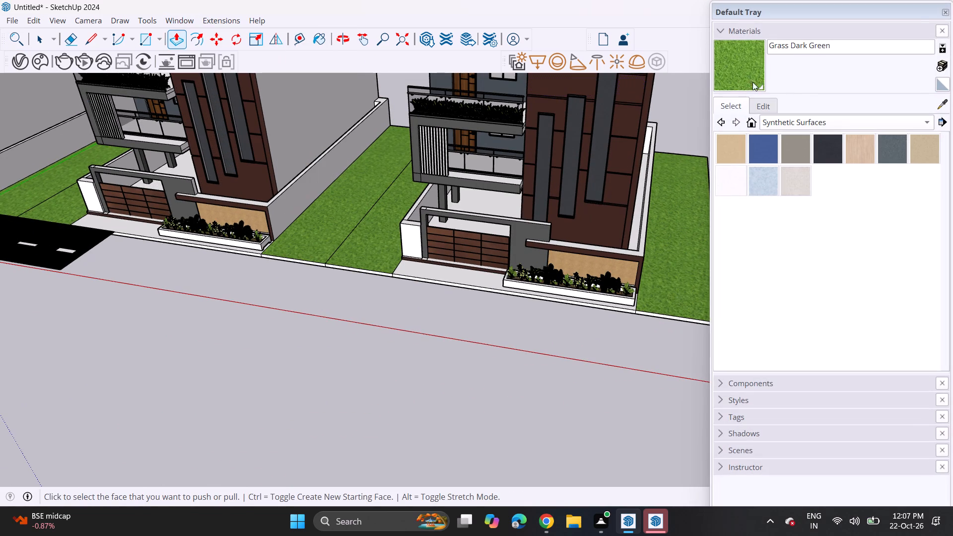
{"action": "left_click", "coordinate": [833, 123]}
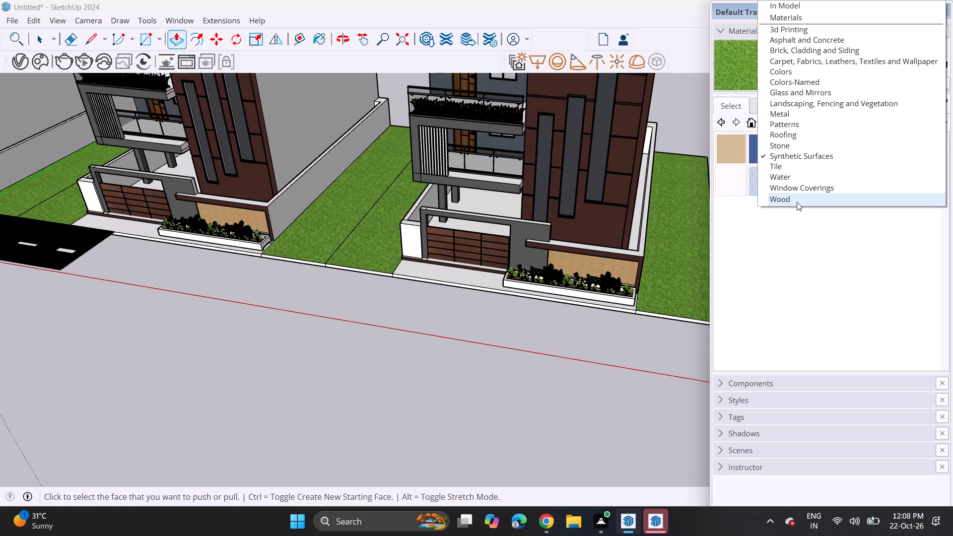
{"action": "left_click", "coordinate": [801, 147]}
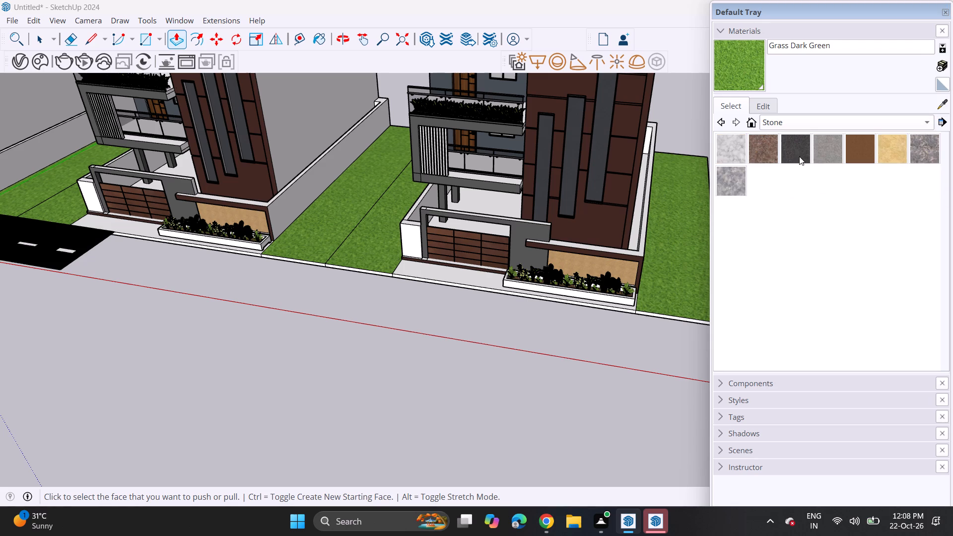
{"action": "left_click", "coordinate": [803, 123]}
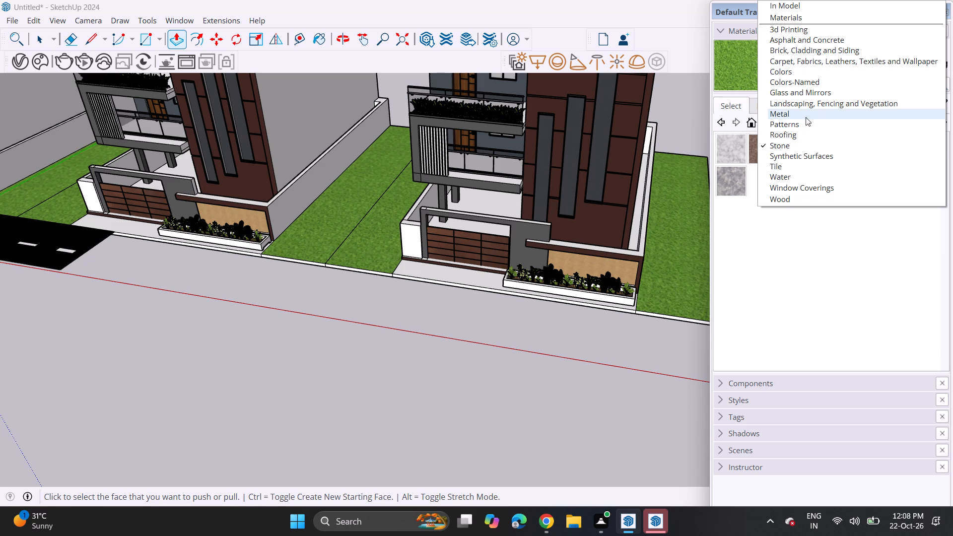
{"action": "left_click", "coordinate": [792, 165]}
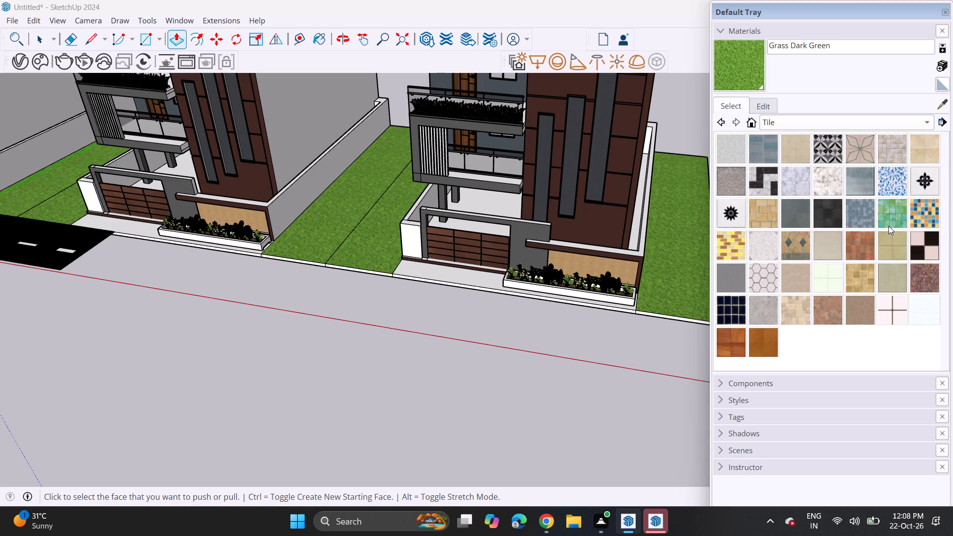
{"action": "scroll", "coordinate": [888, 226], "scroll_direction": "up", "scroll_amount": 4}
{"action": "scroll", "coordinate": [860, 234], "scroll_direction": "down", "scroll_amount": 2}
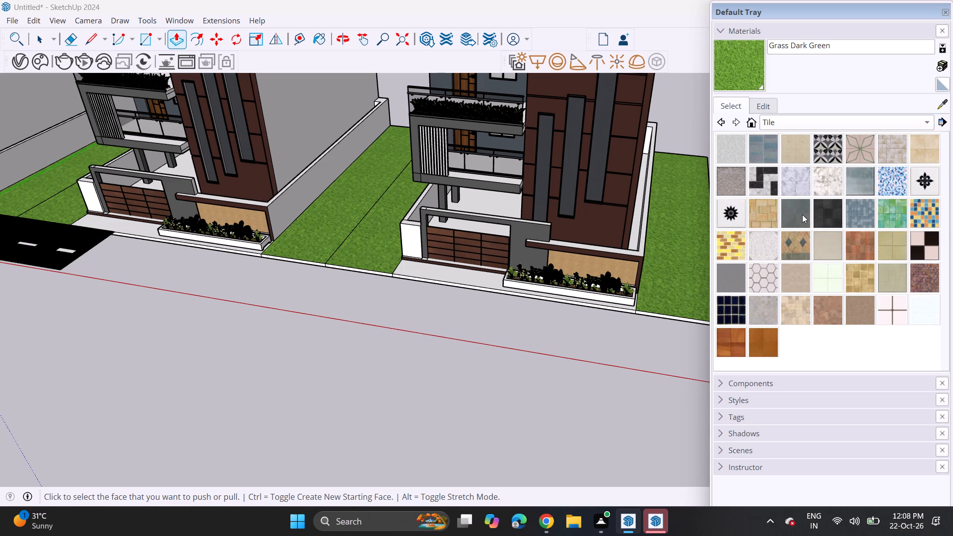
{"action": "left_click", "coordinate": [802, 214]}
{"action": "left_click", "coordinate": [489, 278]}
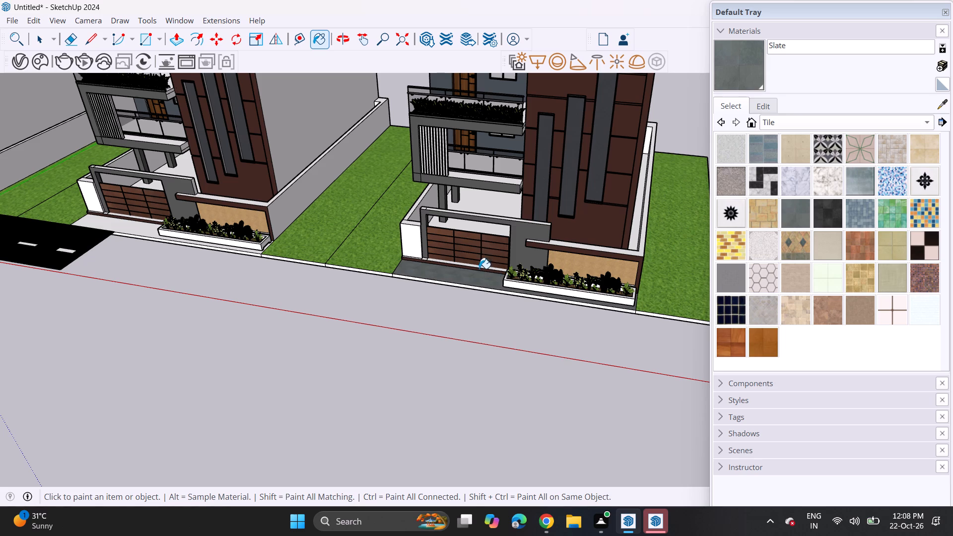
{"action": "left_click", "coordinate": [483, 230]}
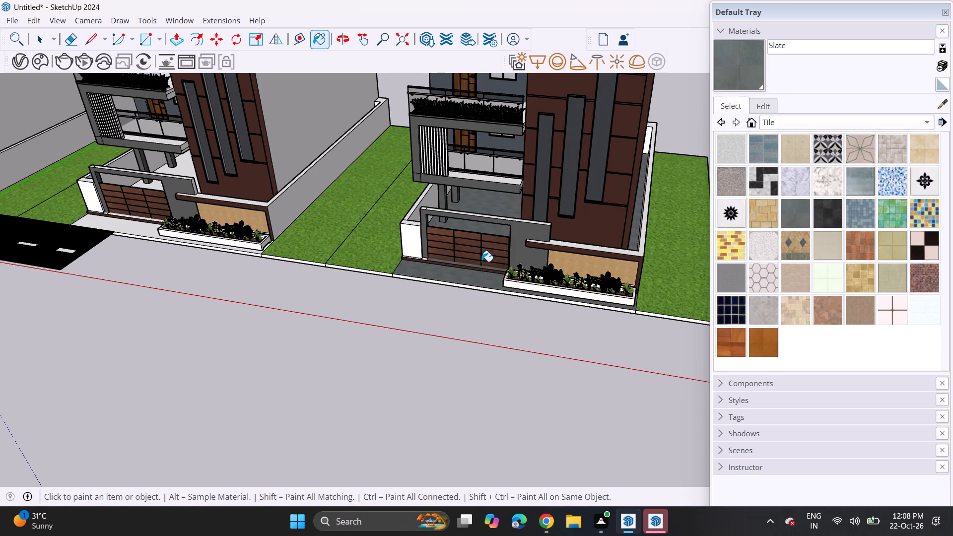
Paint the entrance strips and the floors behind the gates of the second and first buildings with the same Slate material.
{"action": "middle_click_drag", "start_coordinate": [481, 263], "coordinate": [524, 212]}
{"action": "scroll", "coordinate": [436, 244], "scroll_direction": "down", "scroll_amount": 4}
{"action": "middle_click_drag", "start_coordinate": [394, 272], "coordinate": [611, 299]}
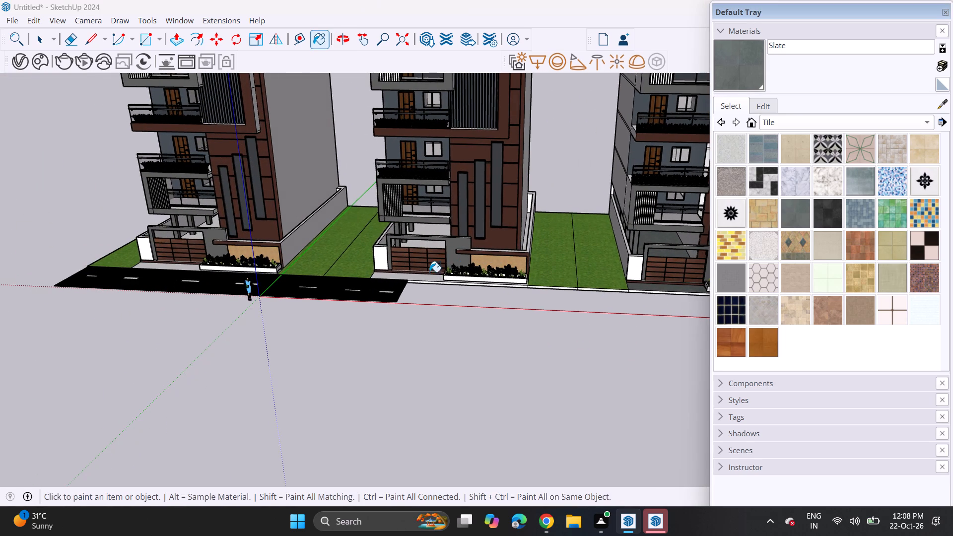
{"action": "left_click", "coordinate": [425, 275]}
{"action": "left_click", "coordinate": [423, 235]}
{"action": "left_click", "coordinate": [420, 232]}
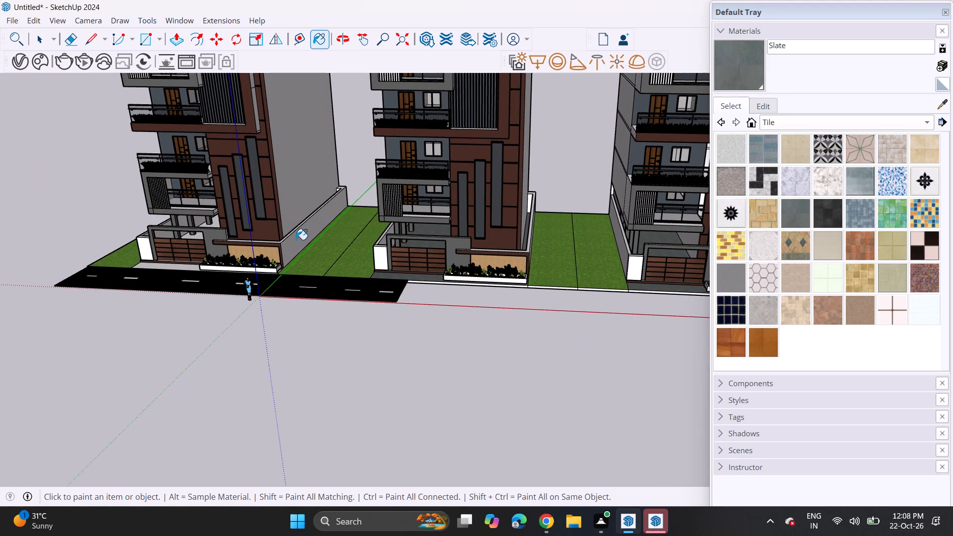
{"action": "left_click", "coordinate": [179, 266]}
{"action": "left_click", "coordinate": [192, 235]}
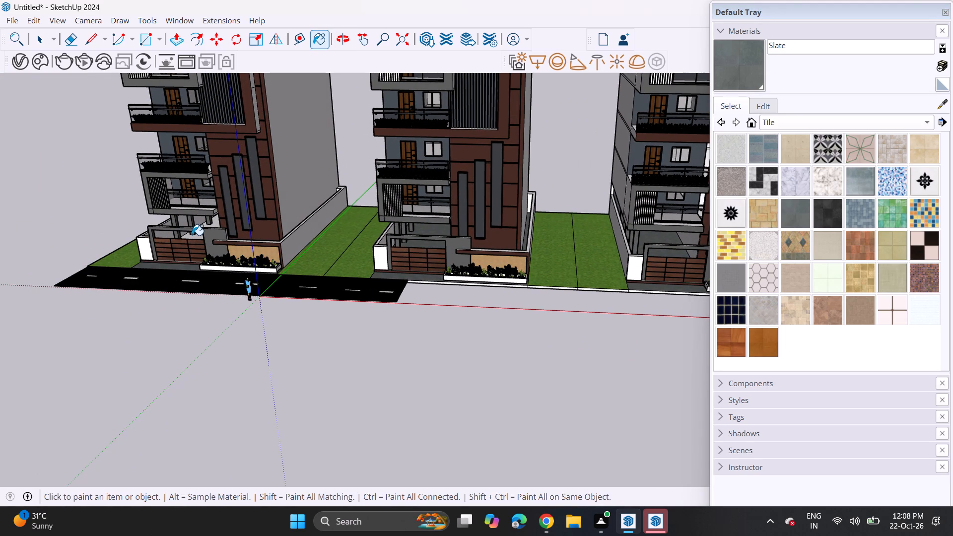
{"action": "left_click", "coordinate": [195, 235]}
{"action": "scroll", "coordinate": [201, 238], "scroll_direction": "up", "scroll_amount": 7}
{"action": "left_click", "coordinate": [199, 237]}
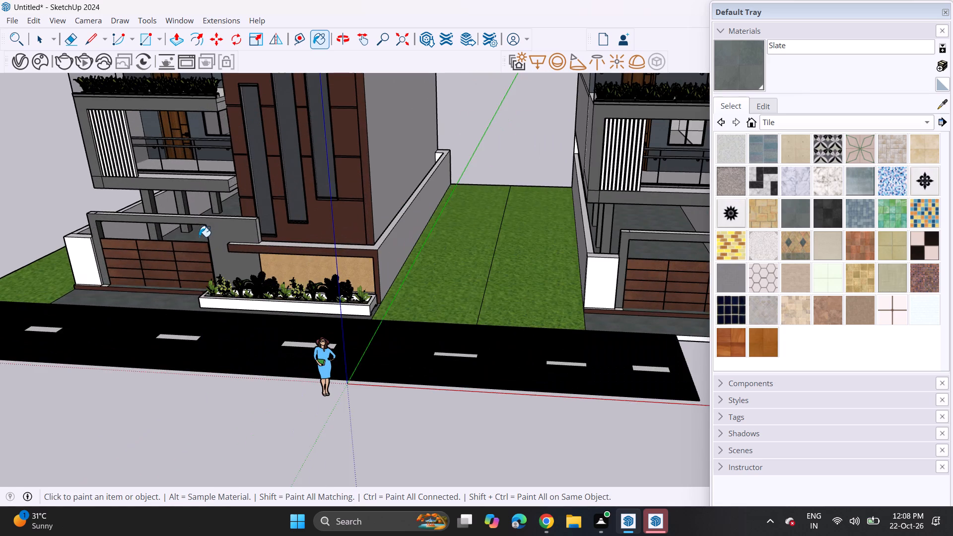
Copy the road segment along the building row so the copy starts at the far end of the original.
{"action": "scroll", "coordinate": [199, 237], "scroll_direction": "down", "scroll_amount": 11}
{"action": "key", "text": "space"}
{"action": "key", "text": "space"}
{"action": "left_click", "coordinate": [281, 287]}
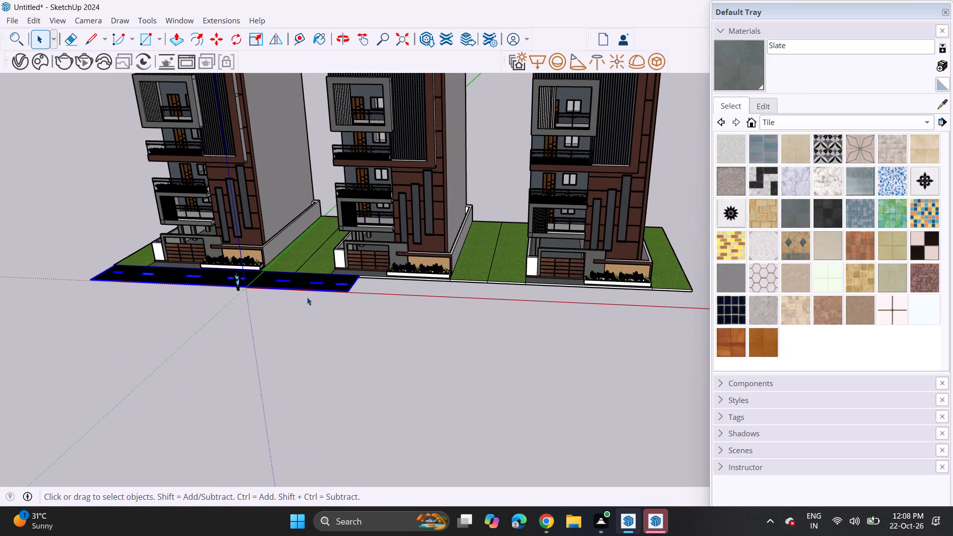
{"action": "middle_click_drag", "start_coordinate": [208, 294], "coordinate": [279, 302]}
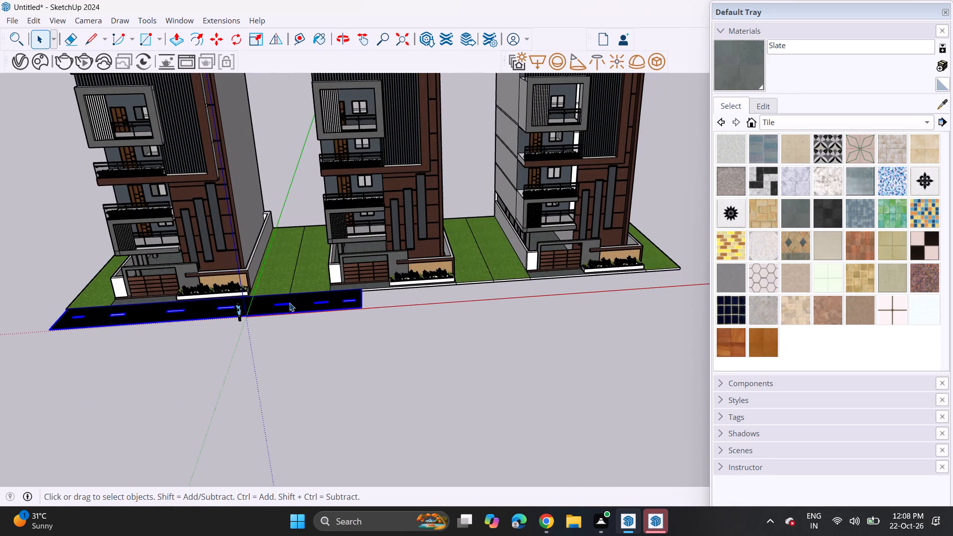
{"action": "scroll", "coordinate": [294, 302], "scroll_direction": "up", "scroll_amount": 4}
{"action": "middle_click_drag", "start_coordinate": [330, 303], "coordinate": [306, 310]}
{"action": "scroll", "coordinate": [306, 310], "scroll_direction": "up", "scroll_amount": 1}
{"action": "scroll", "coordinate": [291, 296], "scroll_direction": "down", "scroll_amount": 6}
{"action": "left_click", "coordinate": [213, 38]}
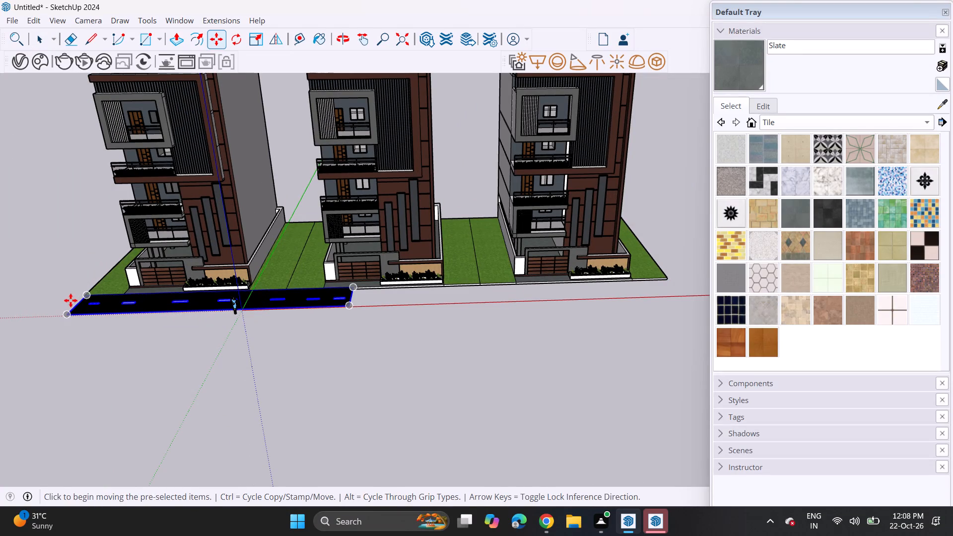
{"action": "left_click", "coordinate": [68, 317]}
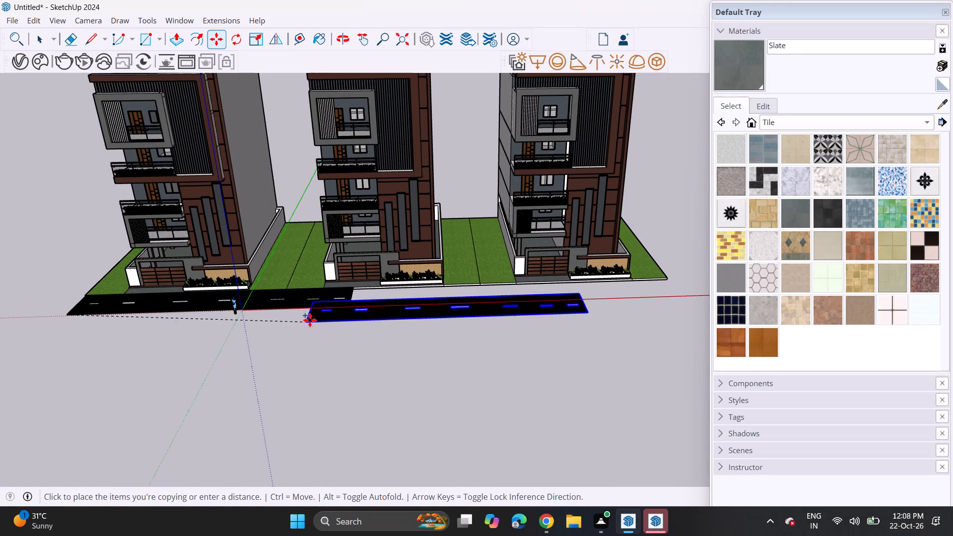
{"action": "left_click", "coordinate": [349, 307]}
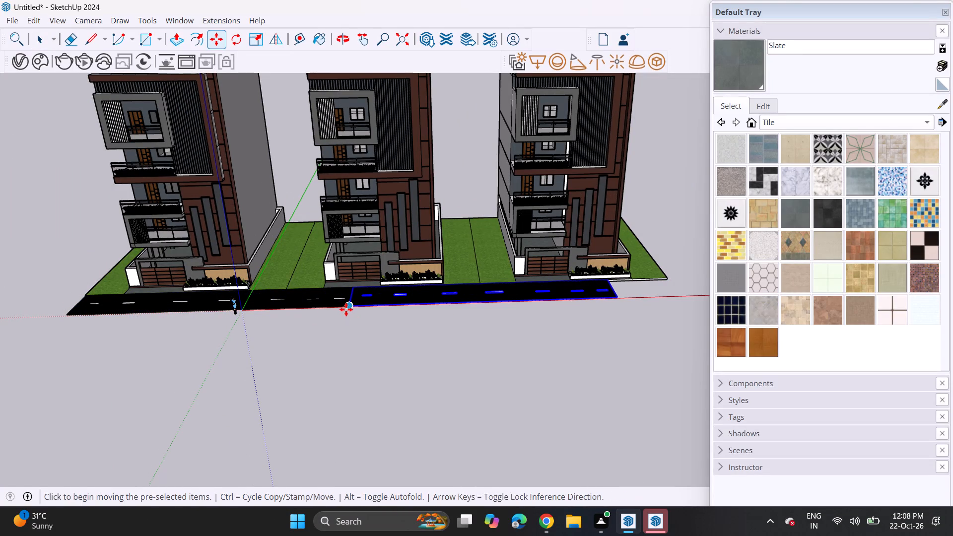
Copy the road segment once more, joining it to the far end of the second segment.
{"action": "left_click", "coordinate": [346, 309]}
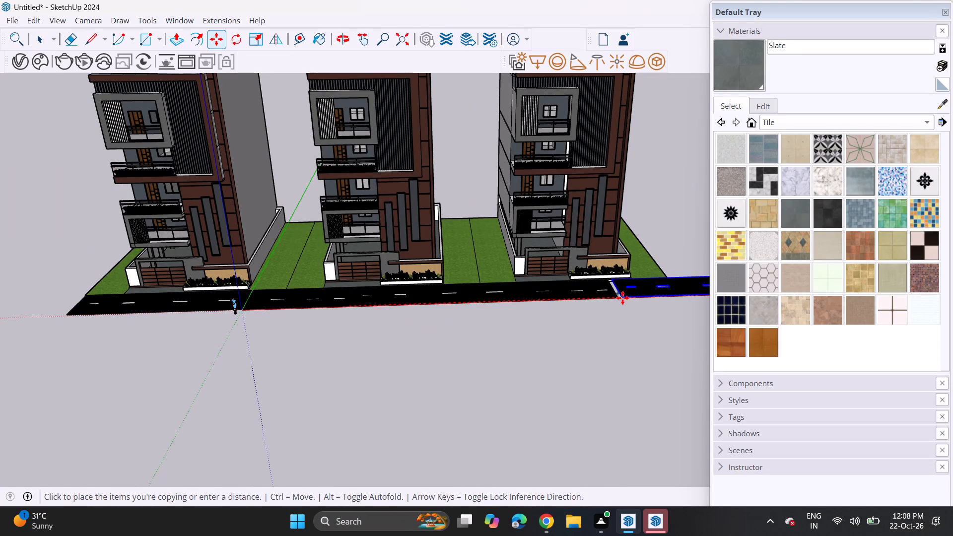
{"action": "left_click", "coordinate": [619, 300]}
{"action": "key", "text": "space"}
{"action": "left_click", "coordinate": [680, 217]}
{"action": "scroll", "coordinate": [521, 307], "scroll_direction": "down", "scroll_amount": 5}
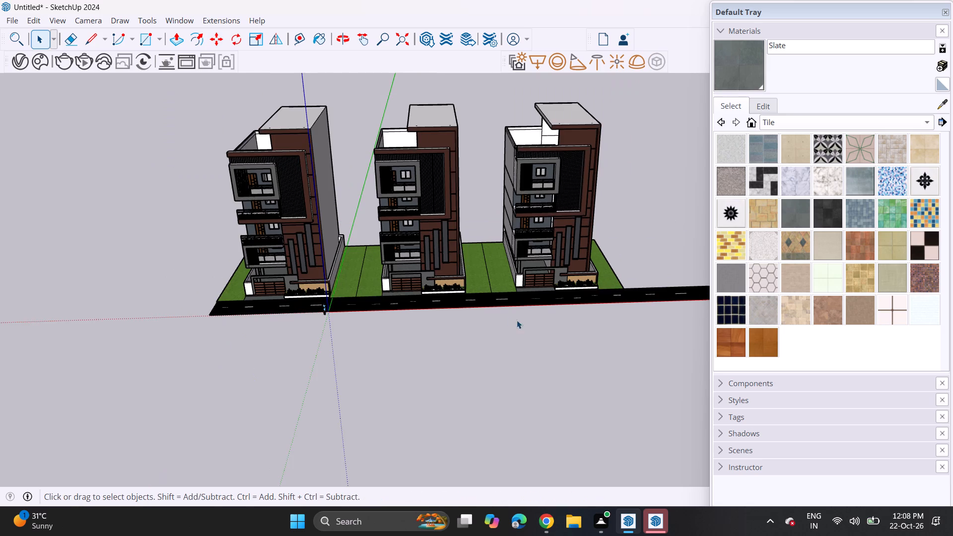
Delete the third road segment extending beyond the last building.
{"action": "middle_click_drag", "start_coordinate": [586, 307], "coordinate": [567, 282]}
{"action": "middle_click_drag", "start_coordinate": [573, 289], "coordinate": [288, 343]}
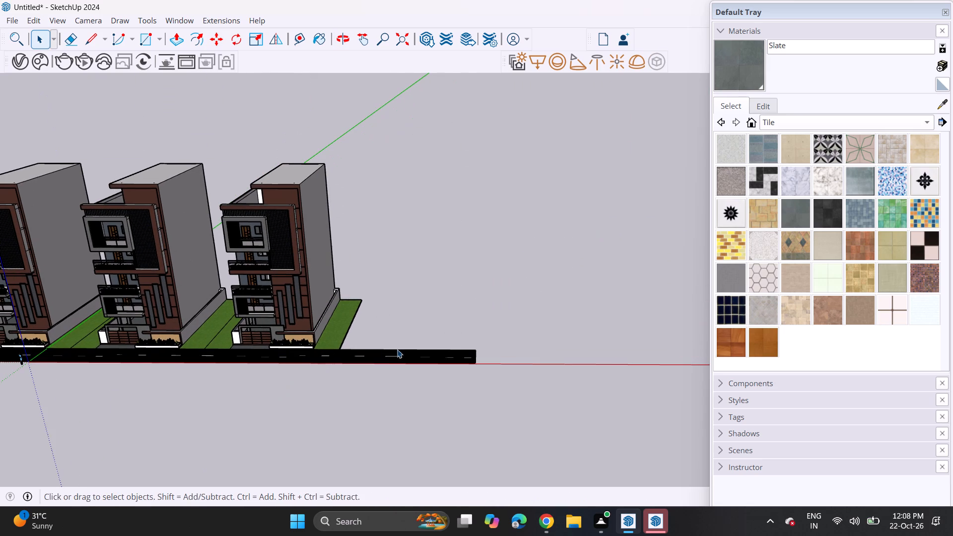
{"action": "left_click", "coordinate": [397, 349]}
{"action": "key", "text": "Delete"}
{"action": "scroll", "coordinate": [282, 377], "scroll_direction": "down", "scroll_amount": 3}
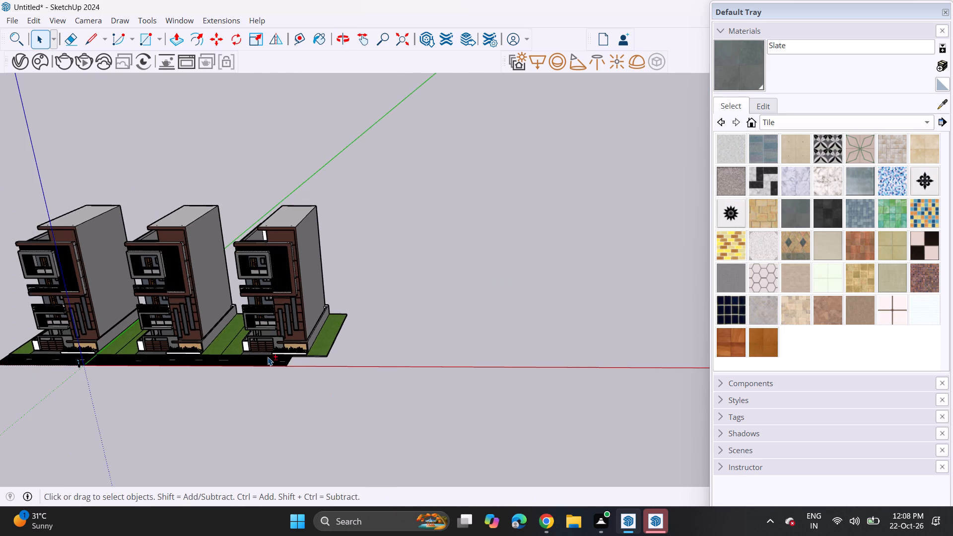
Move the second road segment along the row so its far inner corner meets the front corner of the third building's slab.
{"action": "middle_click_drag", "start_coordinate": [268, 357], "coordinate": [499, 305], "text": "shift"}
{"action": "middle_click_drag", "start_coordinate": [440, 298], "coordinate": [441, 376]}
{"action": "scroll", "coordinate": [346, 376], "scroll_direction": "up", "scroll_amount": 2}
{"action": "middle_click_drag", "start_coordinate": [339, 376], "coordinate": [136, 376]}
{"action": "scroll", "coordinate": [334, 317], "scroll_direction": "up", "scroll_amount": 6}
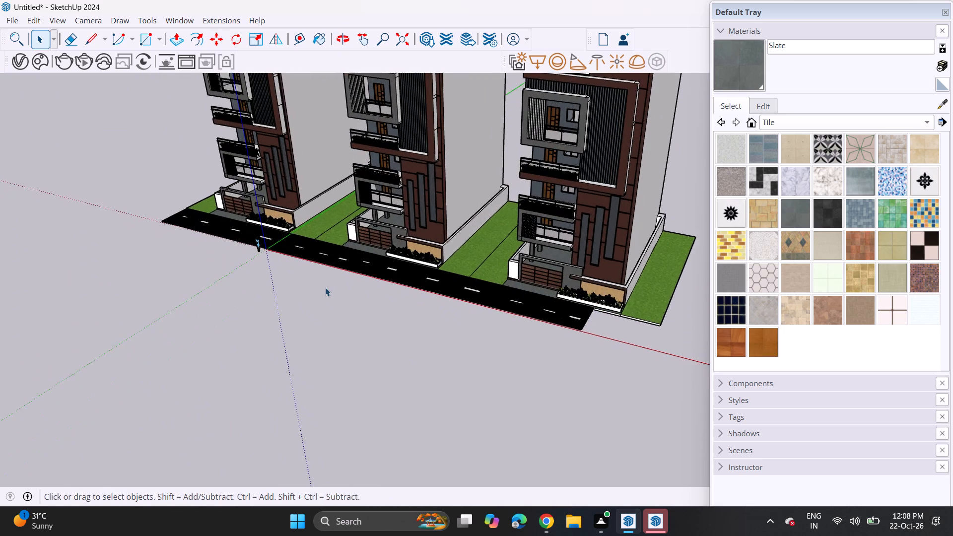
{"action": "middle_click_drag", "start_coordinate": [387, 278], "coordinate": [519, 275]}
{"action": "left_click", "coordinate": [470, 285]}
{"action": "key", "text": "m"}
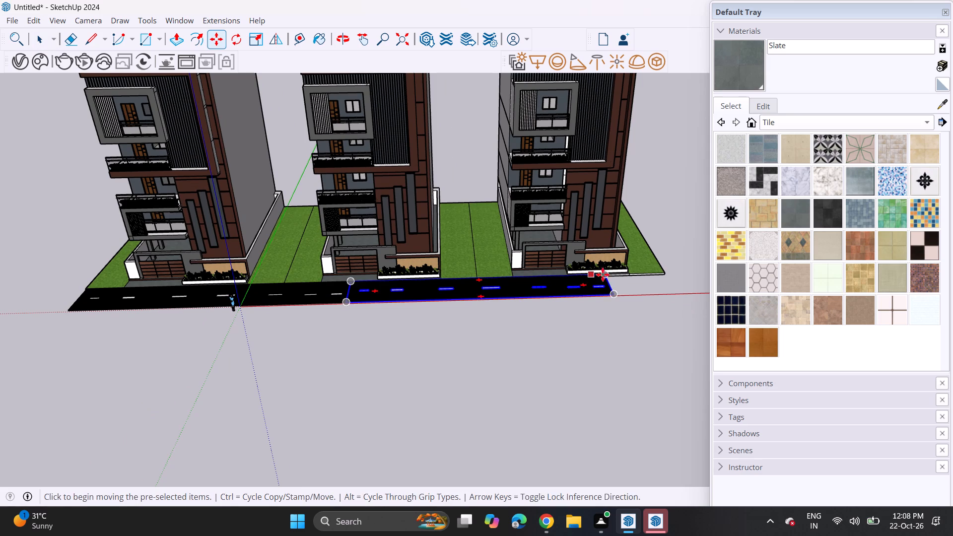
{"action": "left_click", "coordinate": [607, 278]}
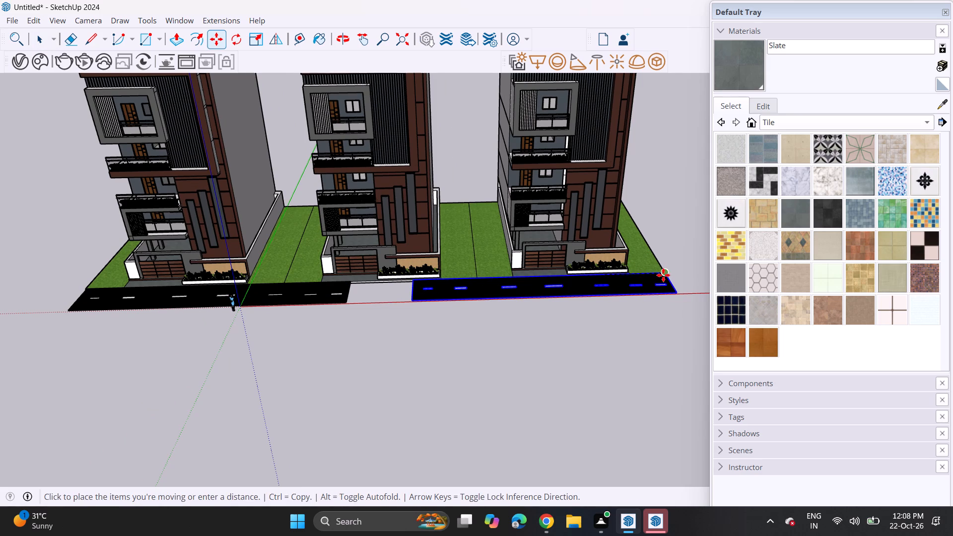
{"action": "left_click", "coordinate": [663, 275]}
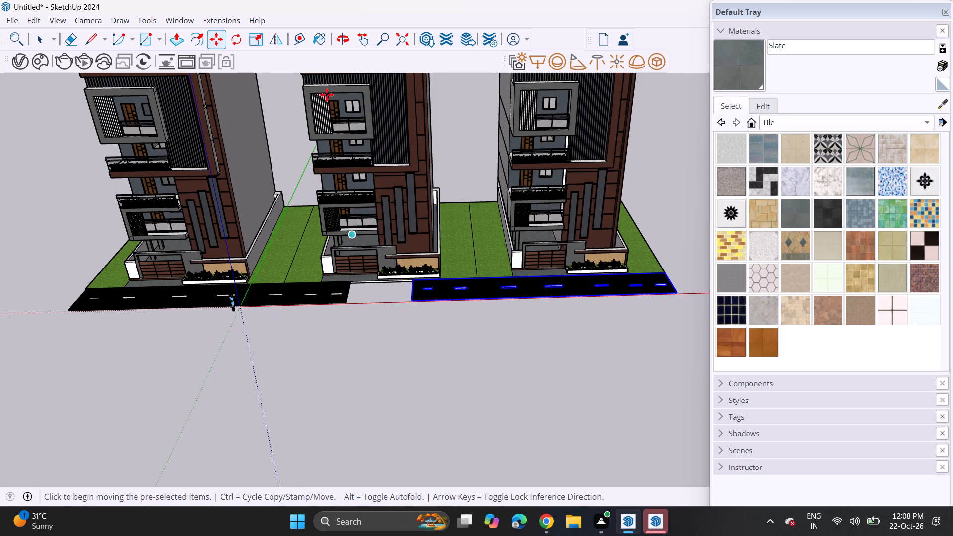
Scale the second road segment lengthwise so its near end extends partway across the gap toward the first segment.
{"action": "left_click", "coordinate": [253, 39]}
{"action": "middle_click_drag", "start_coordinate": [367, 210], "coordinate": [445, 224]}
{"action": "scroll", "coordinate": [425, 315], "scroll_direction": "up", "scroll_amount": 2}
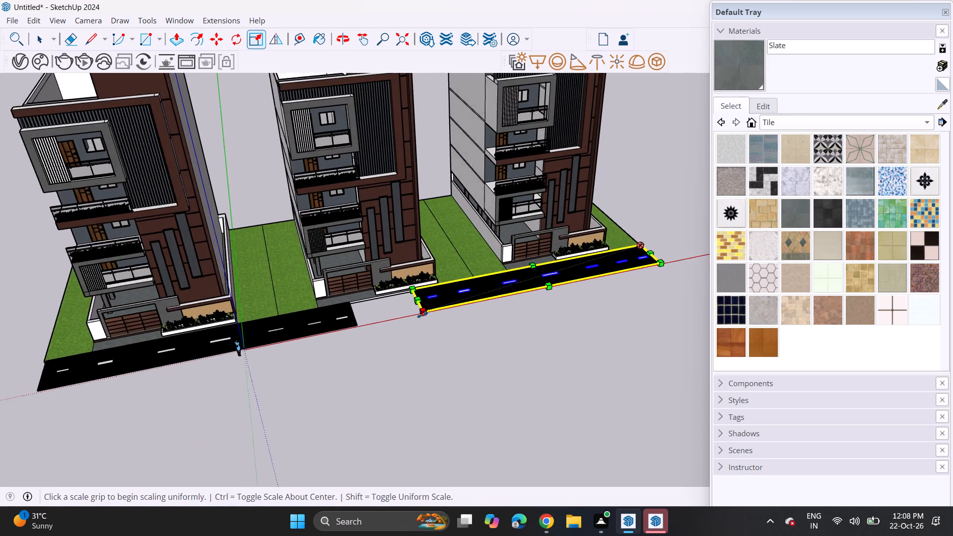
{"action": "scroll", "coordinate": [422, 315], "scroll_direction": "up", "scroll_amount": 2}
{"action": "left_click", "coordinate": [414, 292]}
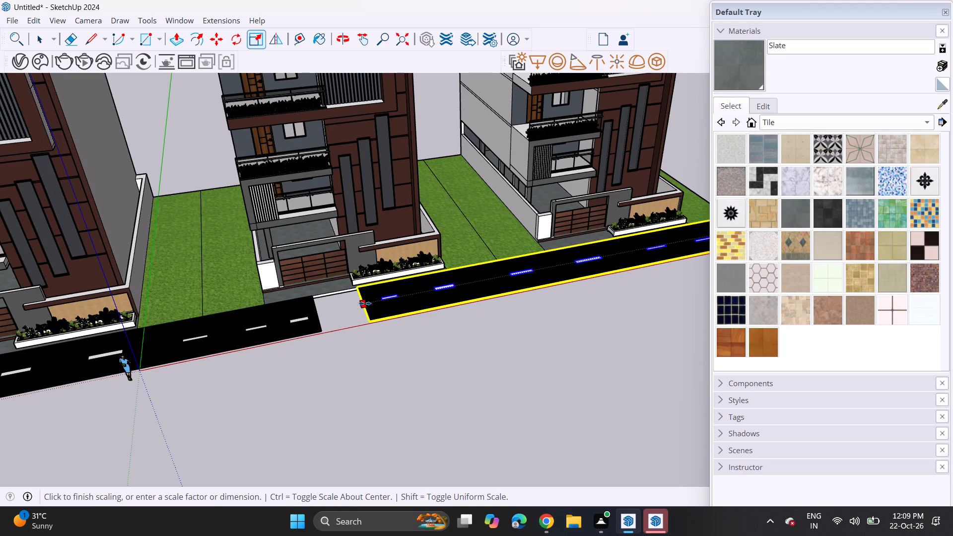
{"action": "left_click", "coordinate": [364, 303]}
{"action": "key", "text": "space"}
Scale the first road segment lengthwise to close the remaining gap to the second segment.
{"action": "left_click", "coordinate": [293, 322]}
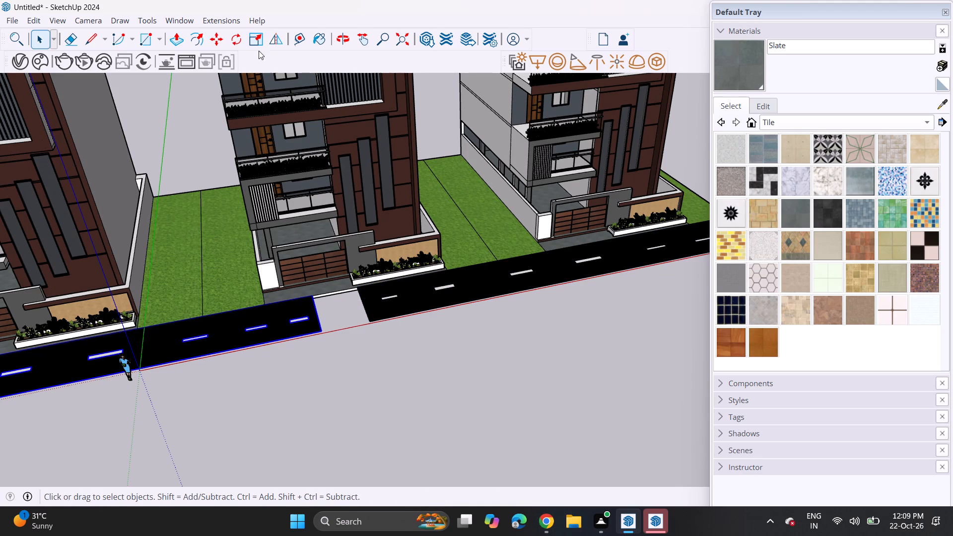
{"action": "left_click", "coordinate": [259, 41]}
{"action": "left_click", "coordinate": [320, 313]}
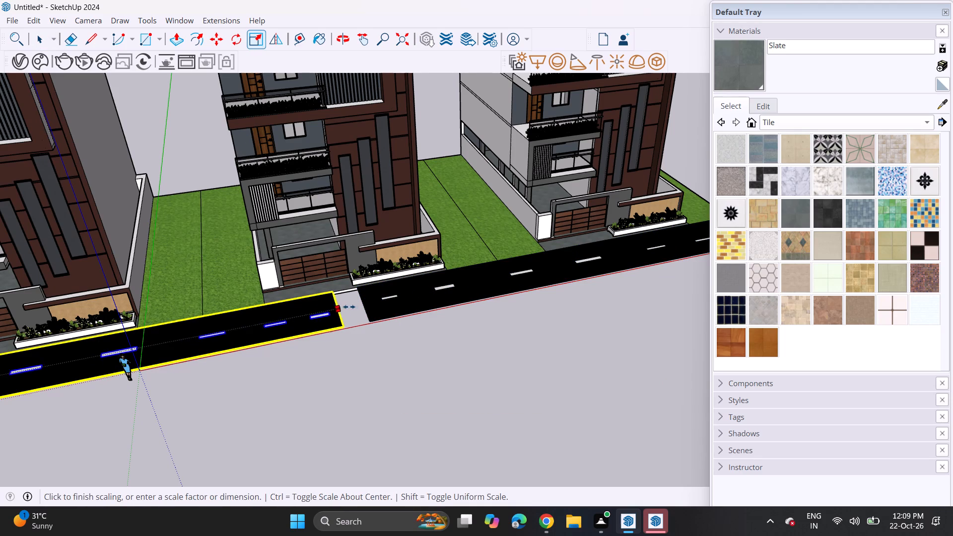
{"action": "left_click", "coordinate": [367, 307]}
{"action": "key", "text": "space"}
{"action": "left_click", "coordinate": [463, 346]}
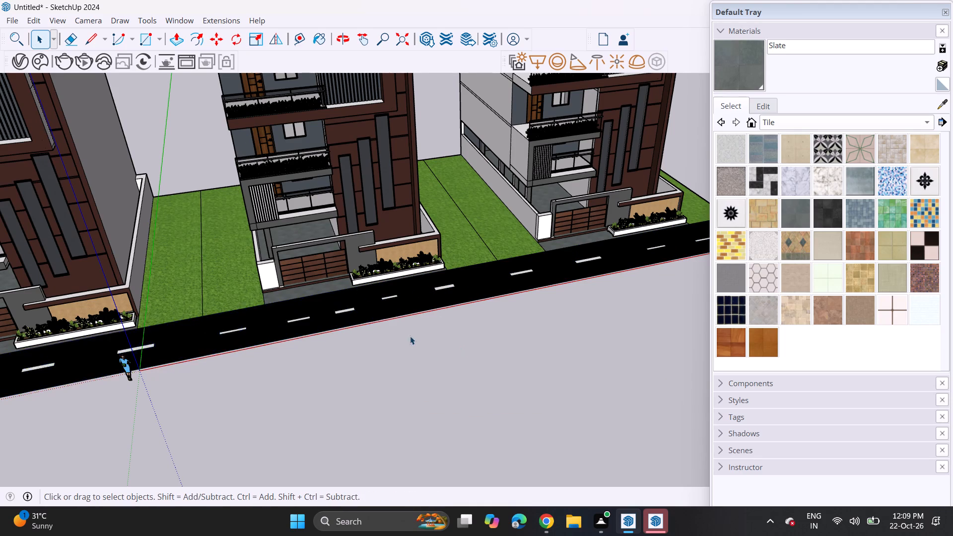
Scale the first road segment across its width so its outer edge extends away from the buildings.
{"action": "scroll", "coordinate": [406, 340], "scroll_direction": "down", "scroll_amount": 4}
{"action": "middle_click_drag", "start_coordinate": [439, 352], "coordinate": [386, 298]}
{"action": "scroll", "coordinate": [309, 269], "scroll_direction": "down", "scroll_amount": 4}
{"action": "middle_click_drag", "start_coordinate": [359, 292], "coordinate": [335, 240]}
{"action": "scroll", "coordinate": [343, 240], "scroll_direction": "up", "scroll_amount": 4}
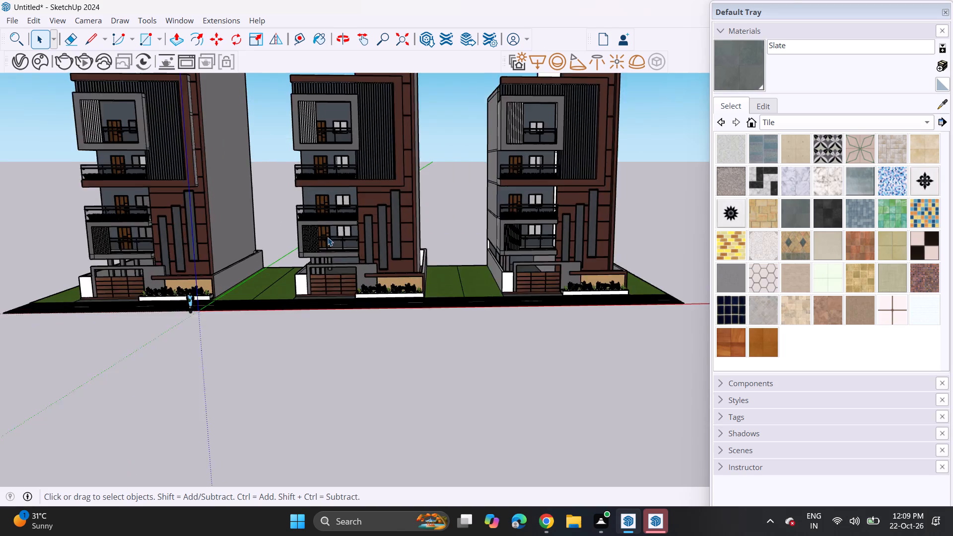
{"action": "scroll", "coordinate": [328, 237], "scroll_direction": "up", "scroll_amount": 3}
{"action": "middle_click_drag", "start_coordinate": [335, 288], "coordinate": [313, 397]}
{"action": "left_click", "coordinate": [282, 361]}
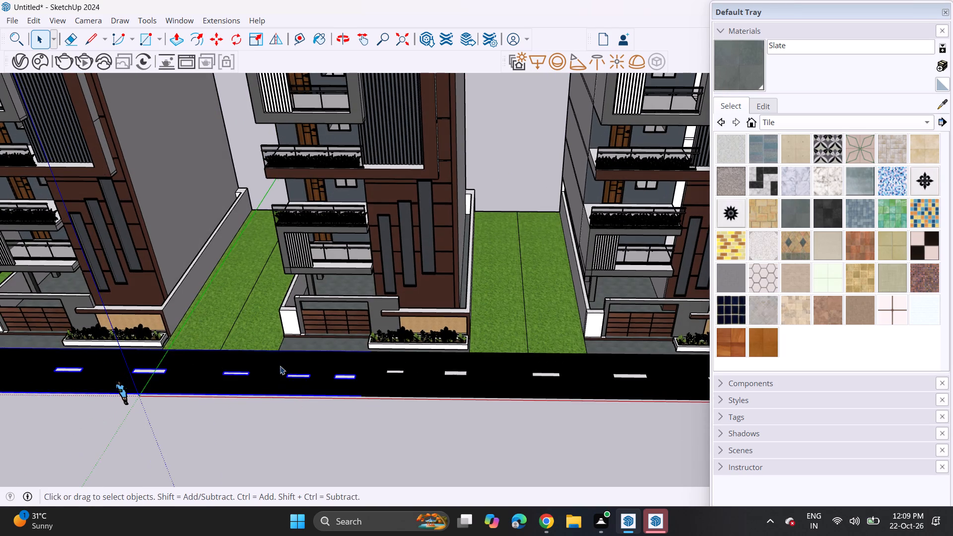
{"action": "scroll", "coordinate": [272, 376], "scroll_direction": "down", "scroll_amount": 4}
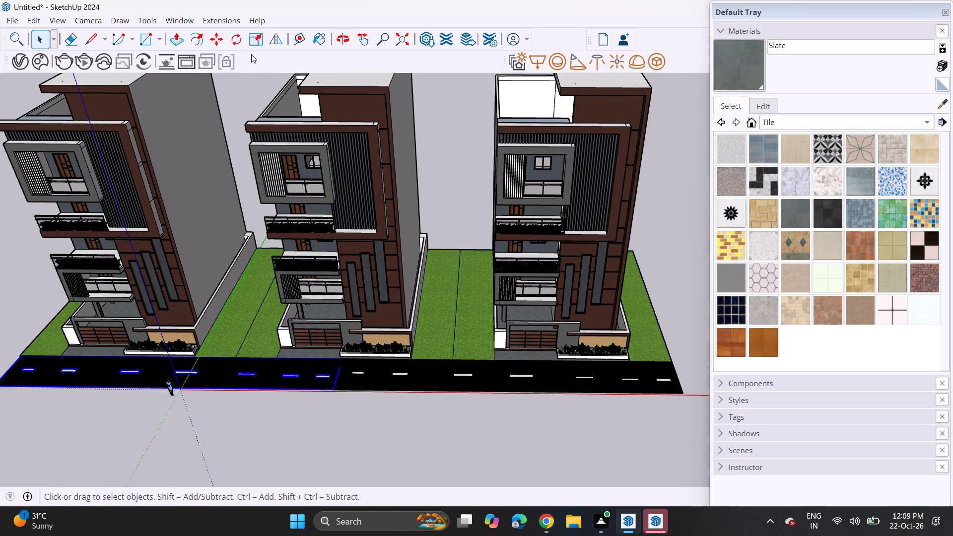
{"action": "left_click", "coordinate": [257, 35]}
{"action": "left_click", "coordinate": [159, 389]}
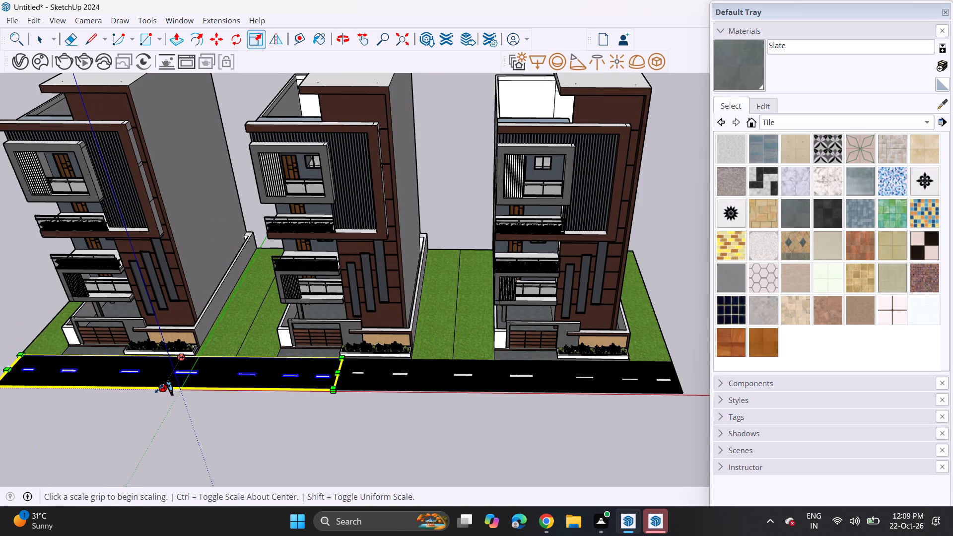
{"action": "left_click", "coordinate": [145, 415]}
{"action": "key", "text": "space"}
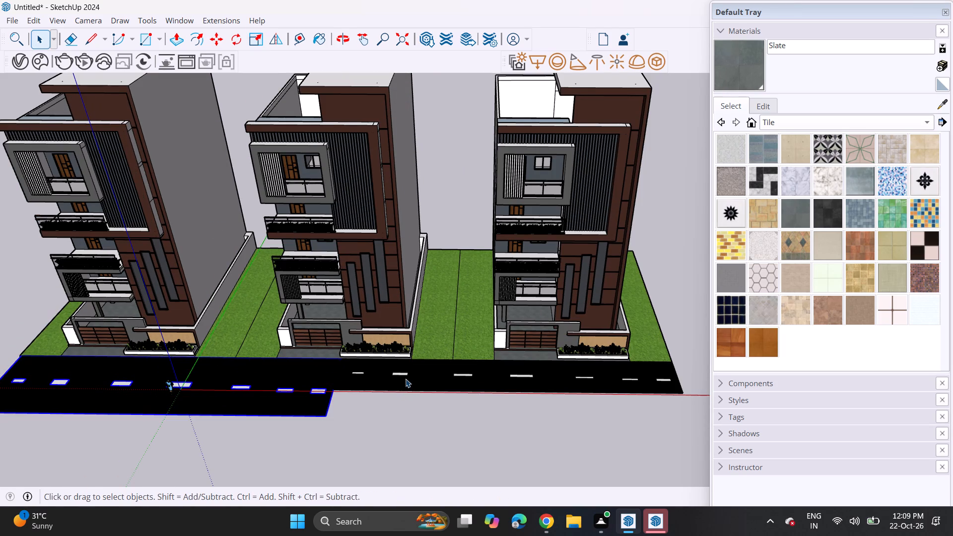
Widen the second road segment outward to match the width of the first segment.
{"action": "left_click", "coordinate": [406, 379]}
{"action": "left_click", "coordinate": [254, 47]}
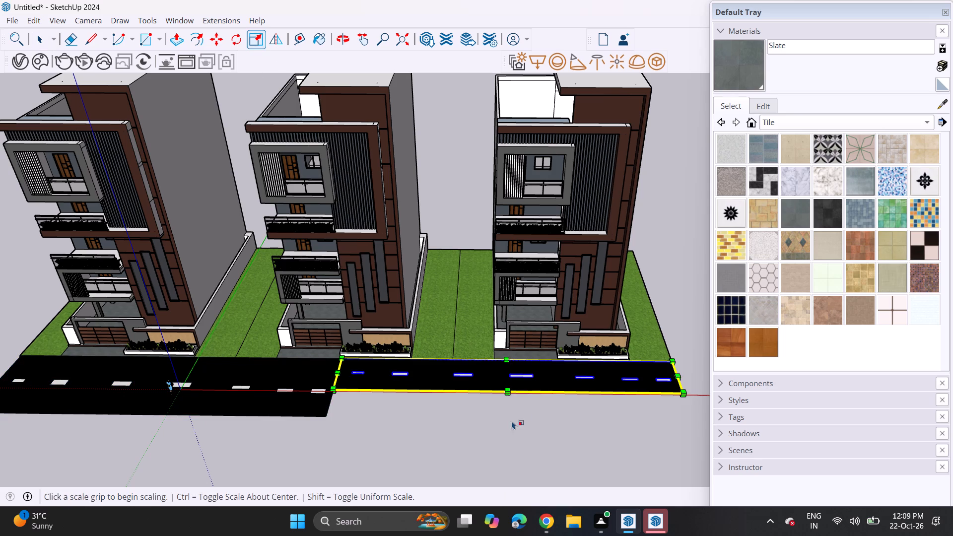
{"action": "left_click", "coordinate": [506, 392]}
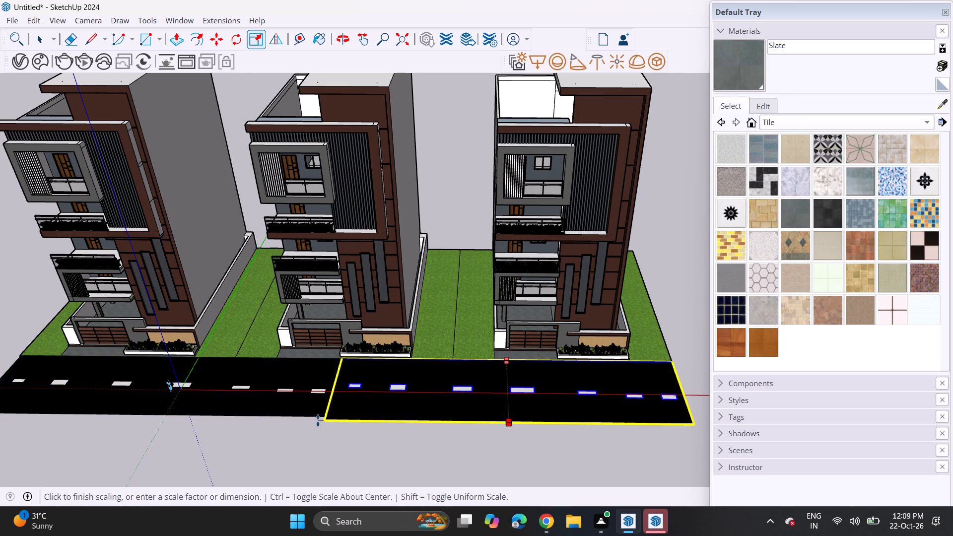
{"action": "left_click", "coordinate": [314, 419]}
{"action": "key", "text": "space"}
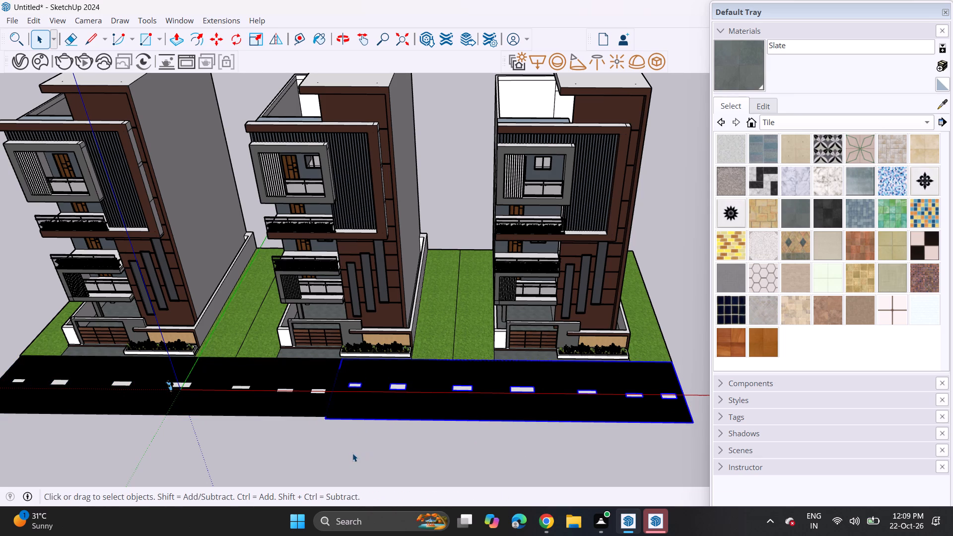
{"action": "left_click", "coordinate": [352, 453]}
Copy the whole building row with its lawns and road directly behind the original, placing the copied road's outer corner at the lawn's rear corner.
{"action": "middle_click_drag", "start_coordinate": [361, 451], "coordinate": [403, 376]}
{"action": "scroll", "coordinate": [374, 320], "scroll_direction": "up", "scroll_amount": 3}
{"action": "middle_click_drag", "start_coordinate": [368, 330], "coordinate": [430, 429], "text": "shift"}
{"action": "middle_click_drag", "start_coordinate": [408, 387], "coordinate": [385, 277]}
{"action": "scroll", "coordinate": [379, 258], "scroll_direction": "down", "scroll_amount": 13}
{"action": "middle_click_drag", "start_coordinate": [197, 198], "coordinate": [197, 321]}
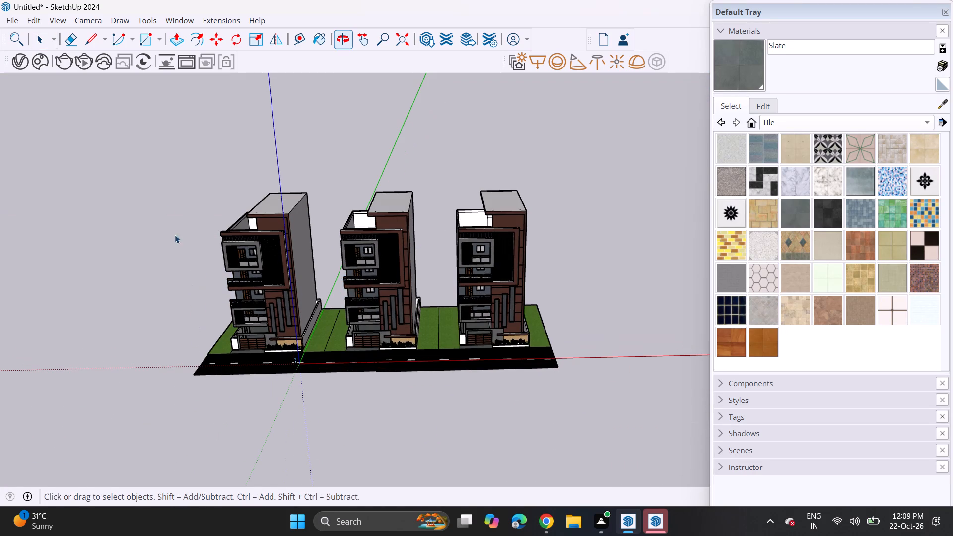
{"action": "left_click_drag", "start_coordinate": [137, 154], "coordinate": [583, 389]}
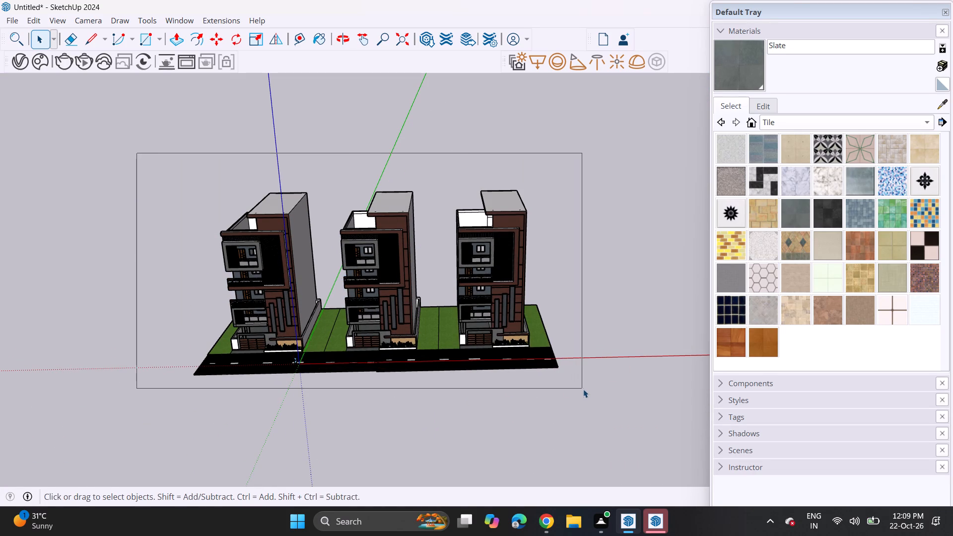
{"action": "key", "text": "m"}
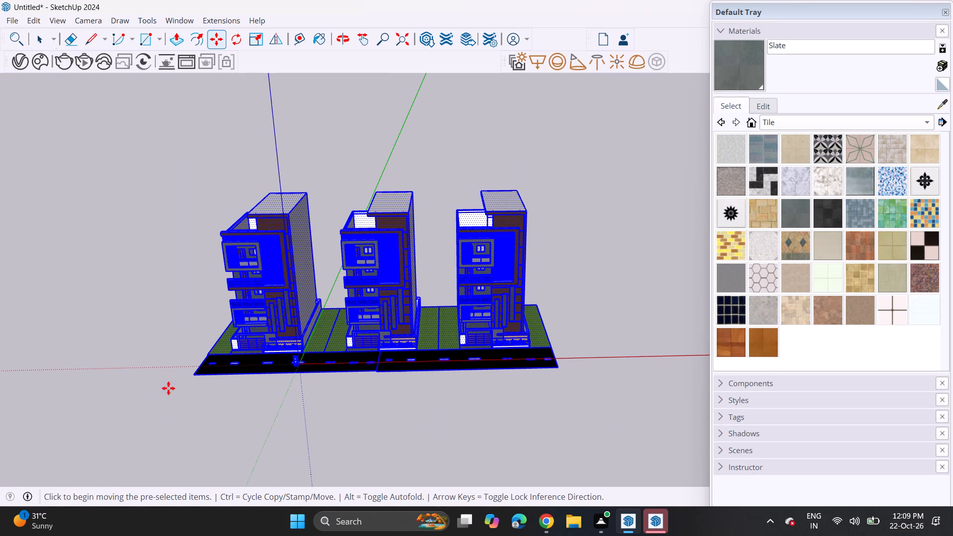
{"action": "left_click", "coordinate": [564, 368]}
{"action": "middle_click_drag", "start_coordinate": [558, 354], "coordinate": [397, 385]}
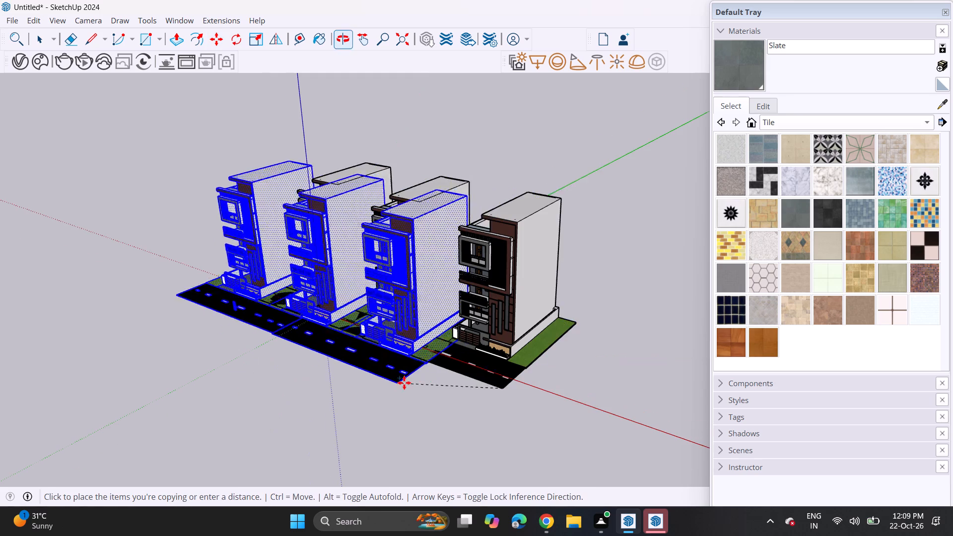
{"action": "left_click", "coordinate": [572, 325]}
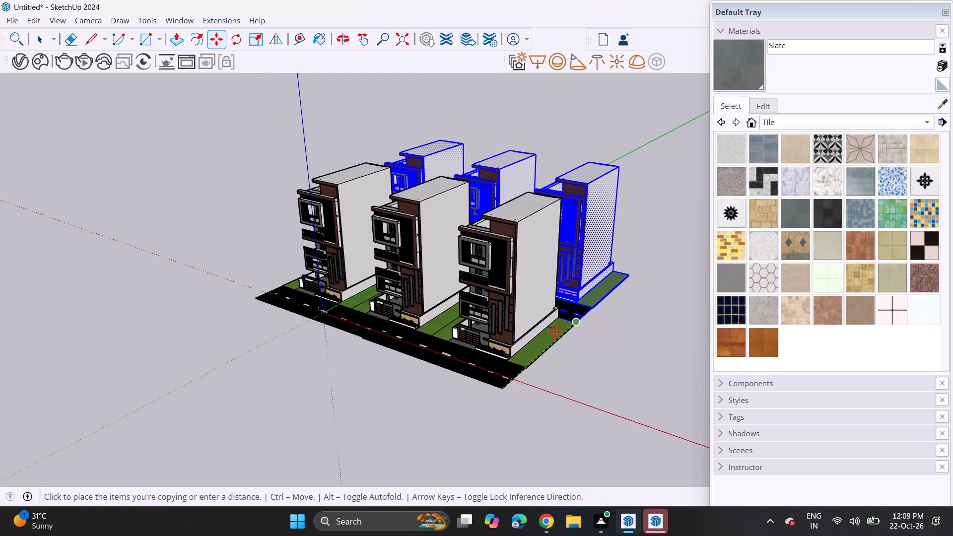
{"action": "key", "text": "space"}
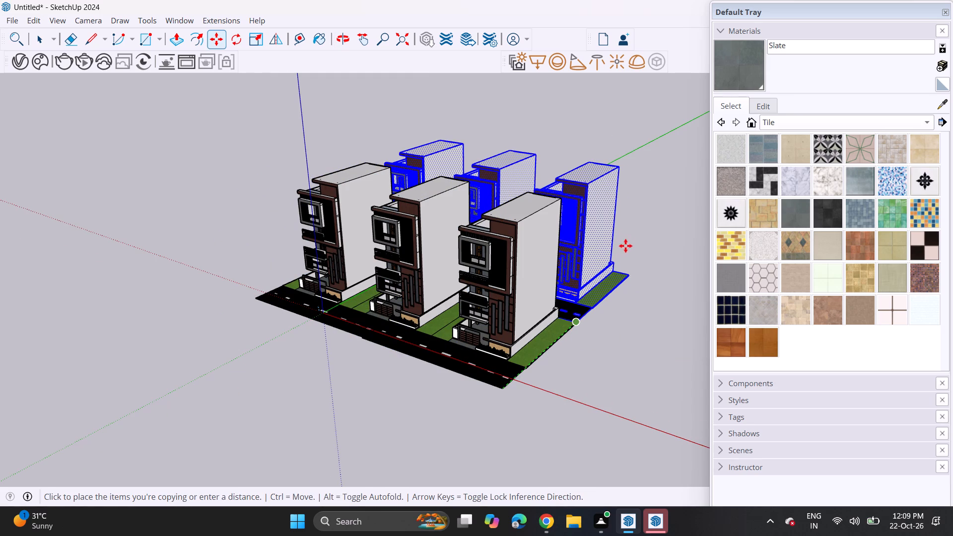
{"action": "left_click", "coordinate": [623, 247]}
Examine the two rows of buildings and the front road from street level.
{"action": "middle_click_drag", "start_coordinate": [323, 351], "coordinate": [533, 242]}
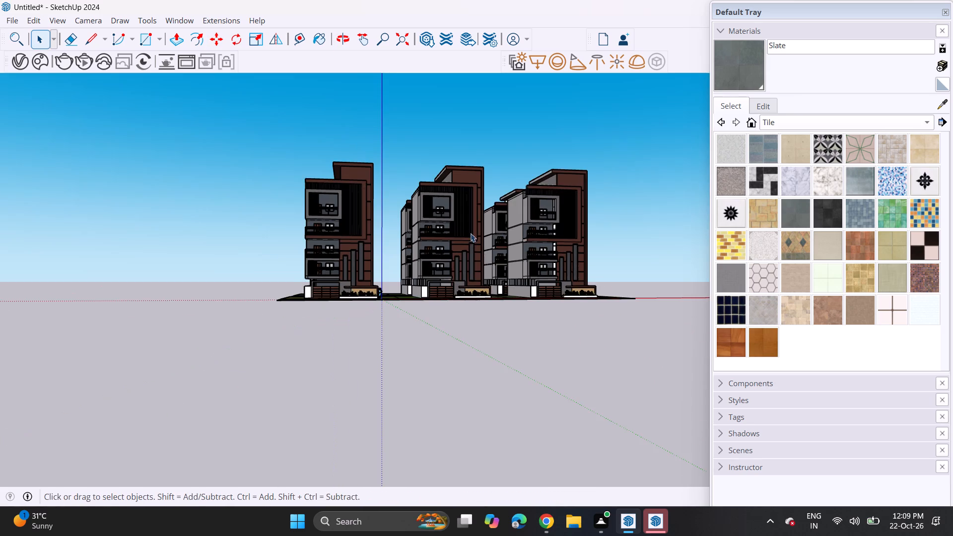
{"action": "scroll", "coordinate": [457, 209], "scroll_direction": "up", "scroll_amount": 1}
{"action": "middle_click_drag", "start_coordinate": [479, 259], "coordinate": [409, 307]}
{"action": "scroll", "coordinate": [416, 249], "scroll_direction": "up", "scroll_amount": 3}
{"action": "middle_click_drag", "start_coordinate": [419, 253], "coordinate": [442, 240]}
{"action": "scroll", "coordinate": [444, 241], "scroll_direction": "up", "scroll_amount": 2}
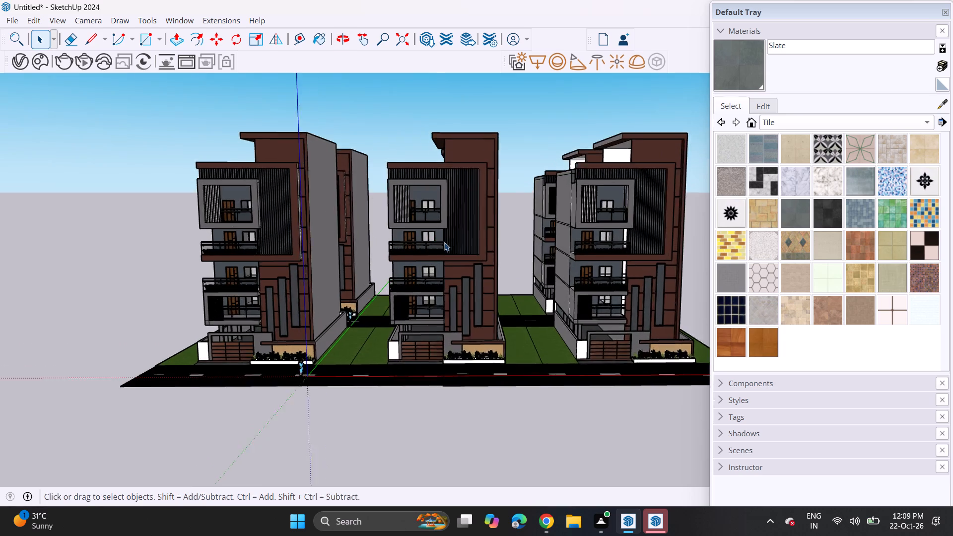
{"action": "scroll", "coordinate": [444, 242], "scroll_direction": "up", "scroll_amount": 1}
{"action": "middle_click_drag", "start_coordinate": [440, 262], "coordinate": [443, 242]}
{"action": "scroll", "coordinate": [443, 242], "scroll_direction": "up", "scroll_amount": 2}
{"action": "scroll", "coordinate": [443, 242], "scroll_direction": "down", "scroll_amount": 1}
{"action": "middle_click_drag", "start_coordinate": [438, 245], "coordinate": [437, 248]}
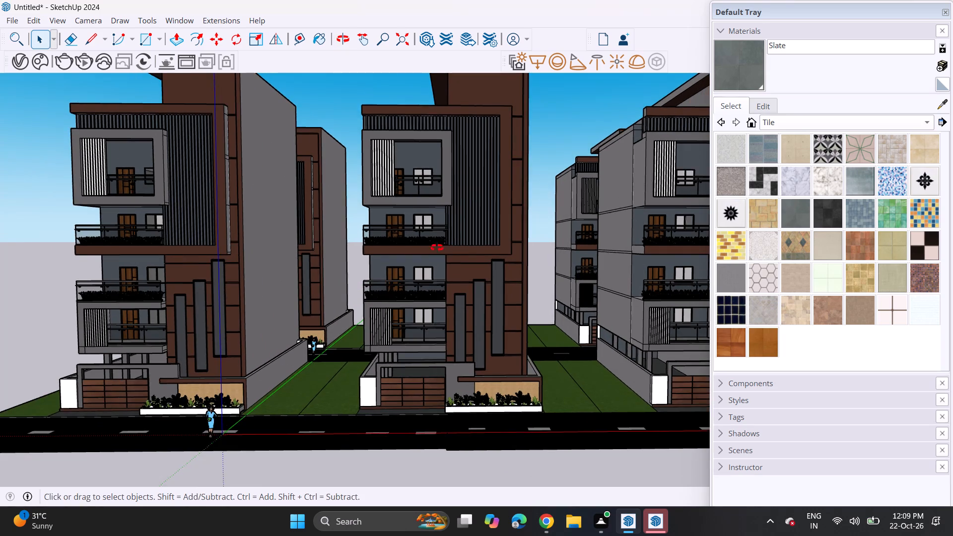
{"action": "middle_click_drag", "start_coordinate": [437, 248], "coordinate": [421, 278]}
{"action": "middle_click_drag", "start_coordinate": [421, 278], "coordinate": [427, 254]}
{"action": "scroll", "coordinate": [427, 254], "scroll_direction": "up", "scroll_amount": 2}
{"action": "scroll", "coordinate": [424, 248], "scroll_direction": "down", "scroll_amount": 1}
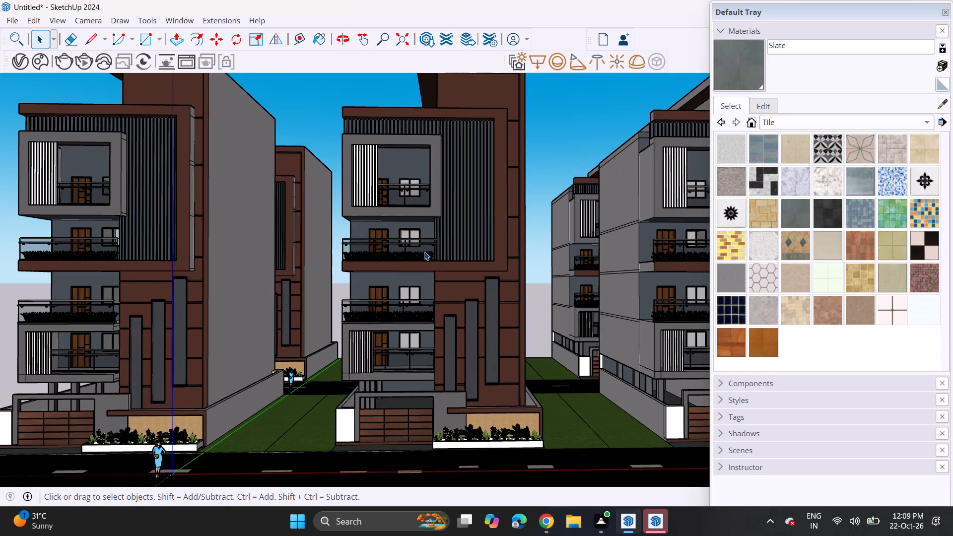
{"action": "middle_click_drag", "start_coordinate": [424, 252], "coordinate": [412, 261]}
{"action": "scroll", "coordinate": [413, 261], "scroll_direction": "down", "scroll_amount": 1}
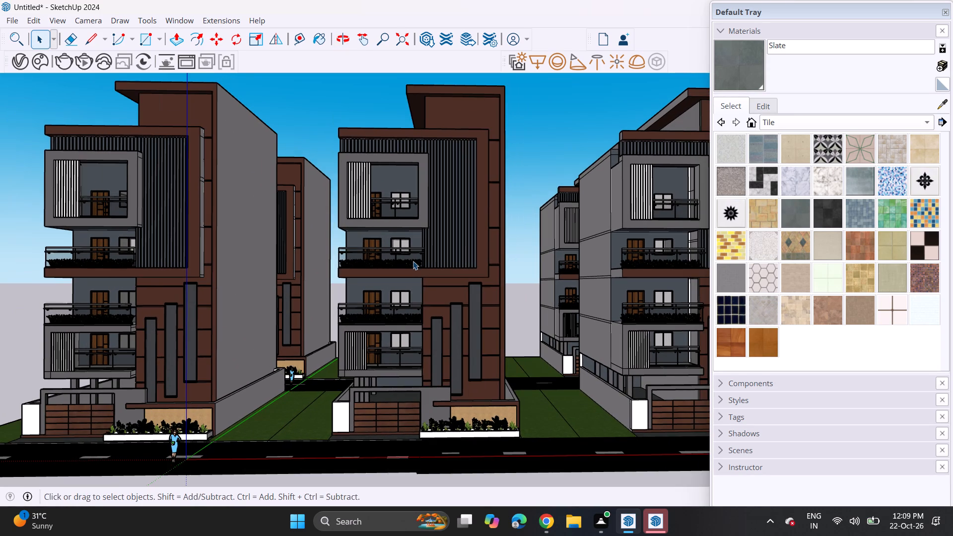
{"action": "middle_click_drag", "start_coordinate": [413, 261], "coordinate": [414, 256]}
{"action": "middle_click_drag", "start_coordinate": [414, 256], "coordinate": [415, 272], "text": "shift"}
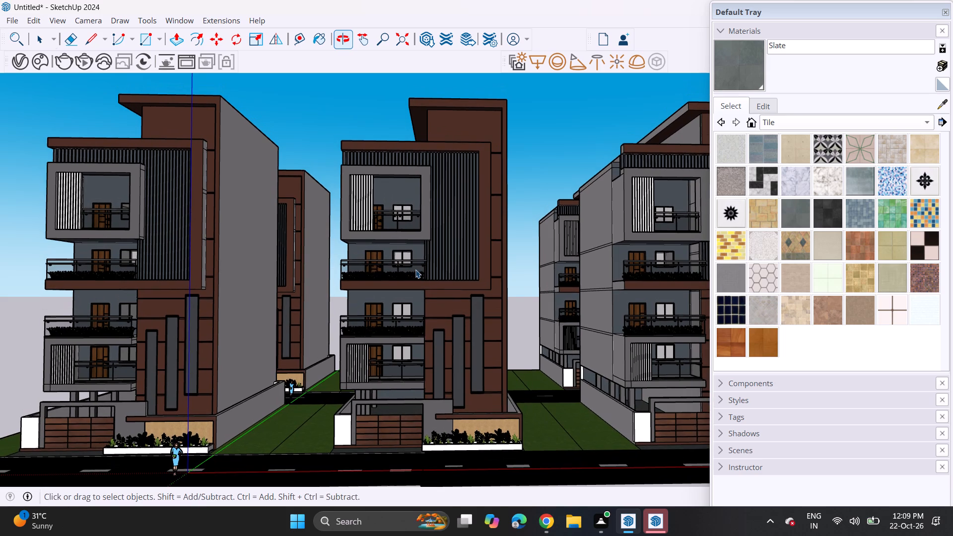
Import the 2022+BMW+i4 car model from the Downloads folder and place it in front of the building rows near the road.
{"action": "left_click", "coordinate": [12, 21]}
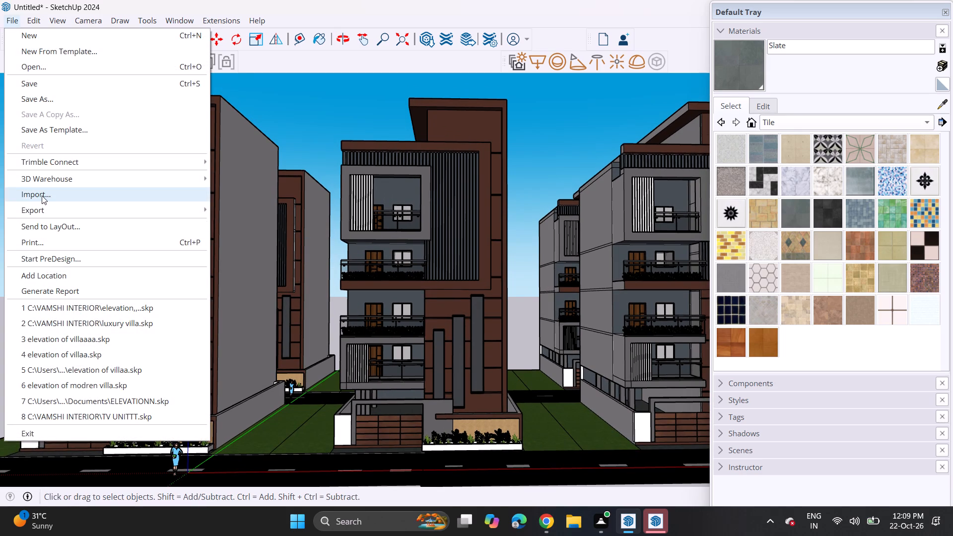
{"action": "left_click", "coordinate": [42, 196]}
{"action": "scroll", "coordinate": [285, 146], "scroll_direction": "down", "scroll_amount": 2}
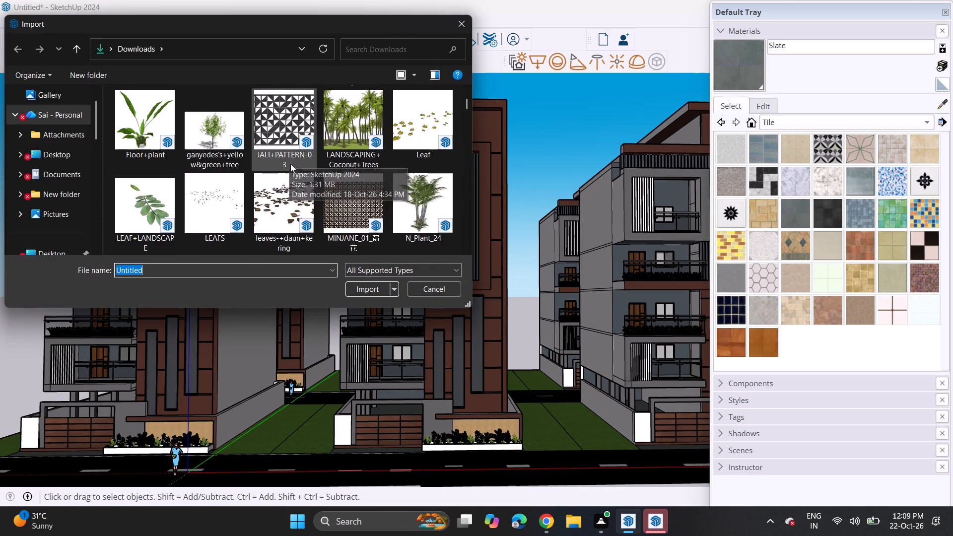
{"action": "scroll", "coordinate": [290, 164], "scroll_direction": "down", "scroll_amount": 12}
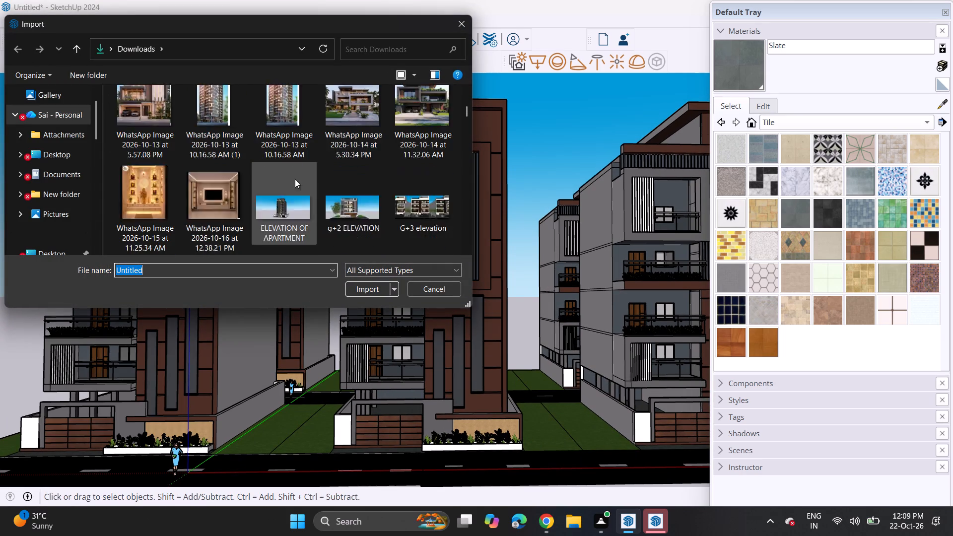
{"action": "scroll", "coordinate": [295, 179], "scroll_direction": "down", "scroll_amount": 10}
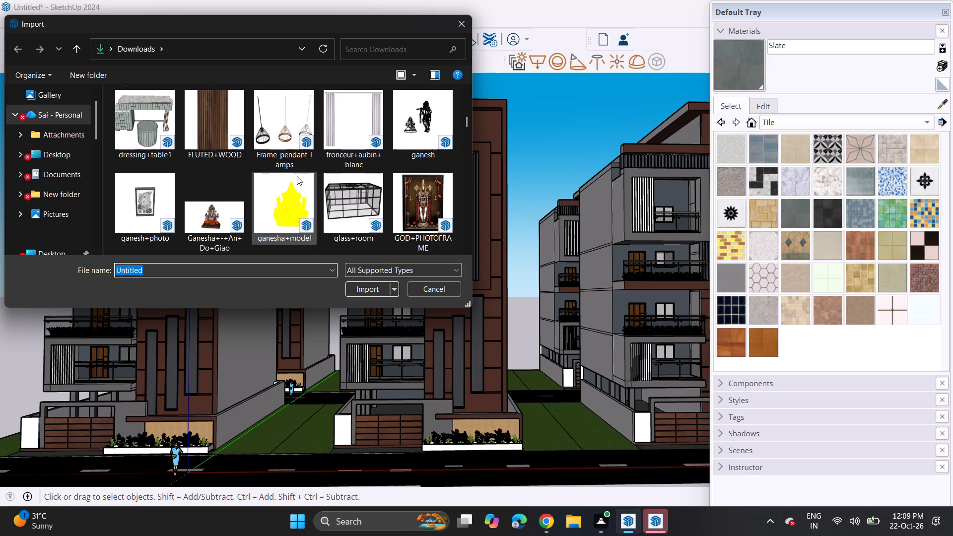
{"action": "scroll", "coordinate": [301, 162], "scroll_direction": "up", "scroll_amount": 2}
{"action": "scroll", "coordinate": [342, 200], "scroll_direction": "down", "scroll_amount": 2}
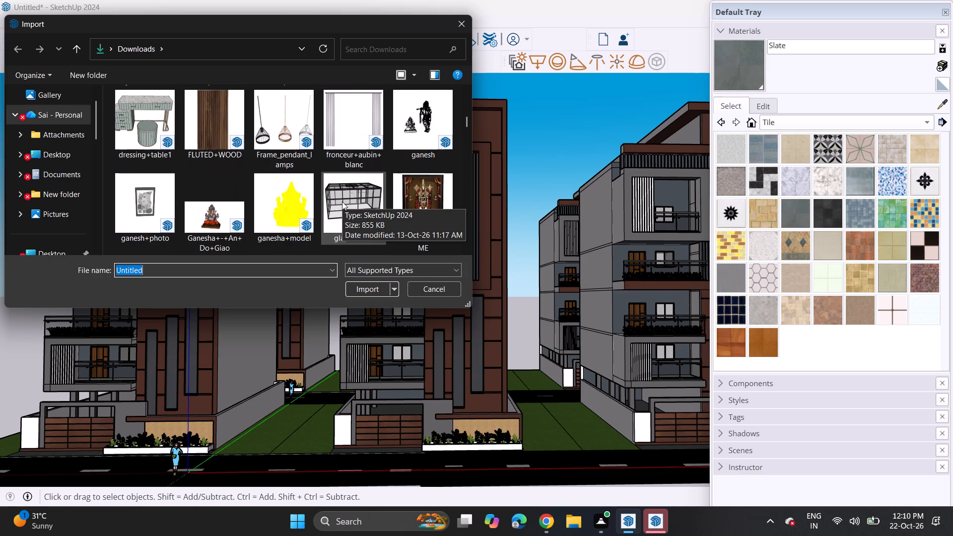
{"action": "scroll", "coordinate": [341, 204], "scroll_direction": "down", "scroll_amount": 6}
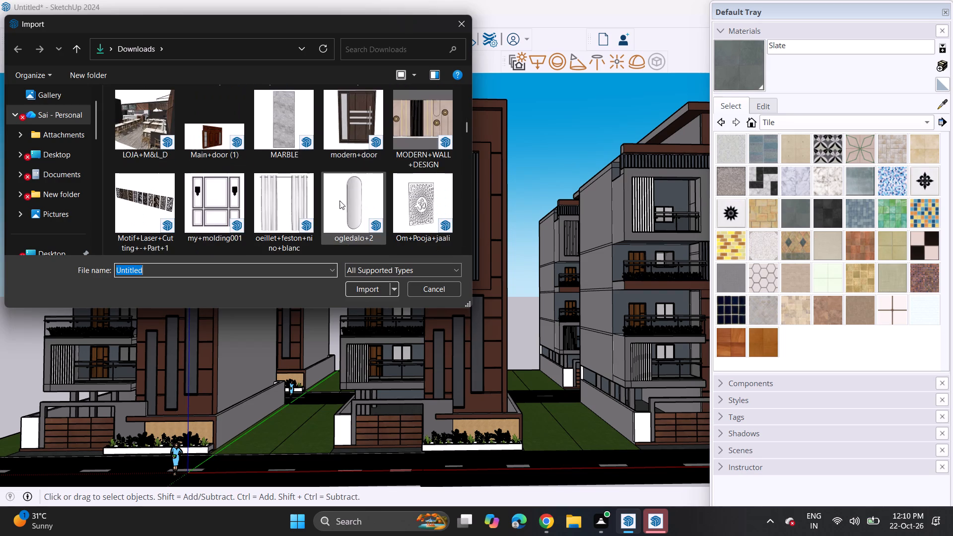
{"action": "scroll", "coordinate": [343, 209], "scroll_direction": "down", "scroll_amount": 7}
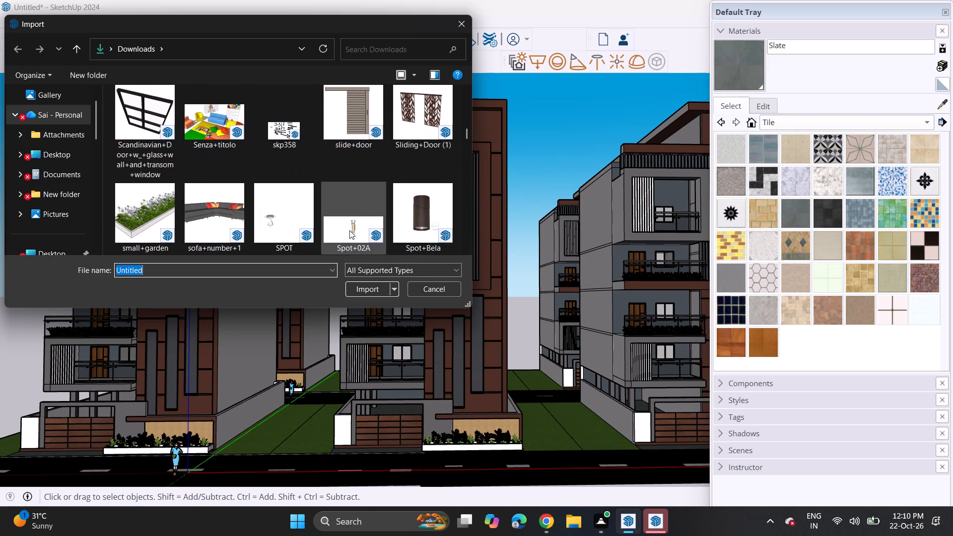
{"action": "scroll", "coordinate": [349, 230], "scroll_direction": "down", "scroll_amount": 9}
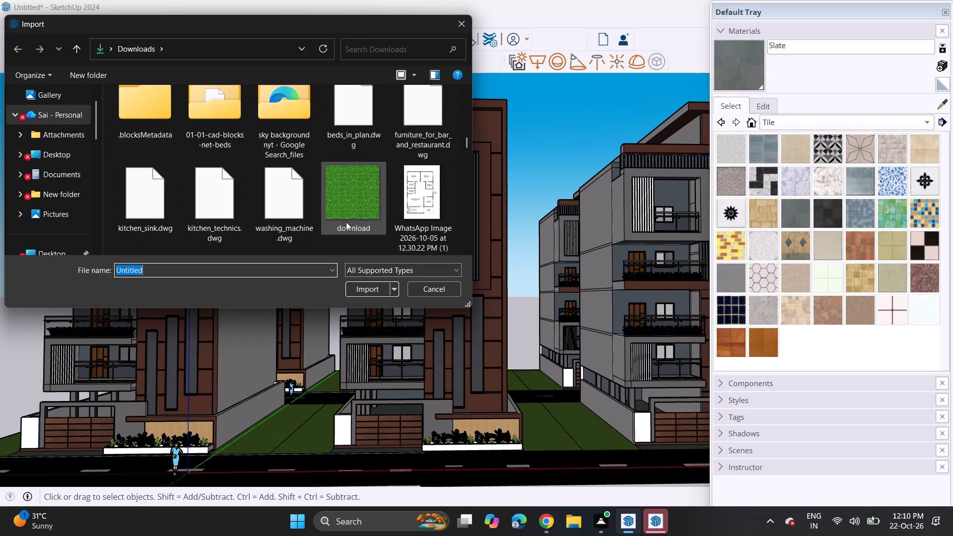
{"action": "scroll", "coordinate": [346, 222], "scroll_direction": "down", "scroll_amount": 7}
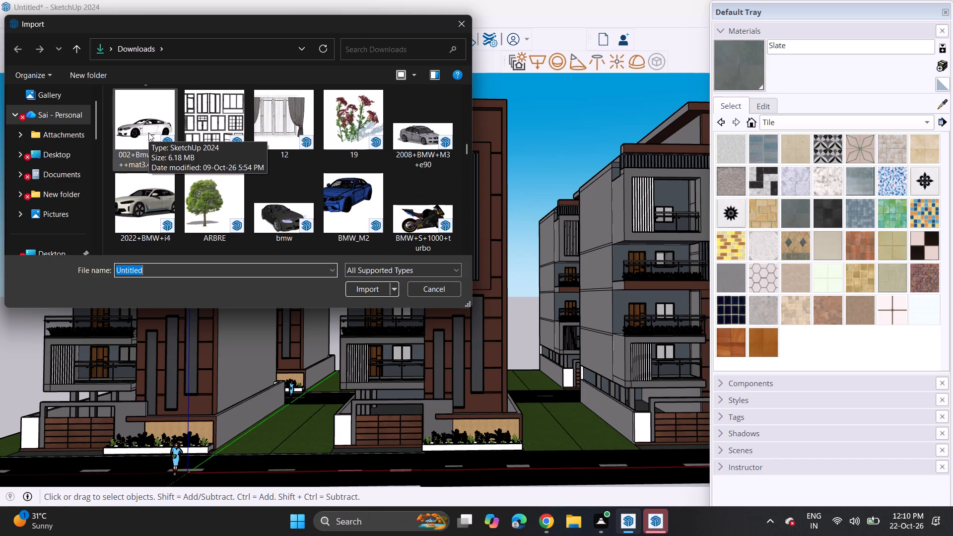
{"action": "left_click", "coordinate": [137, 204]}
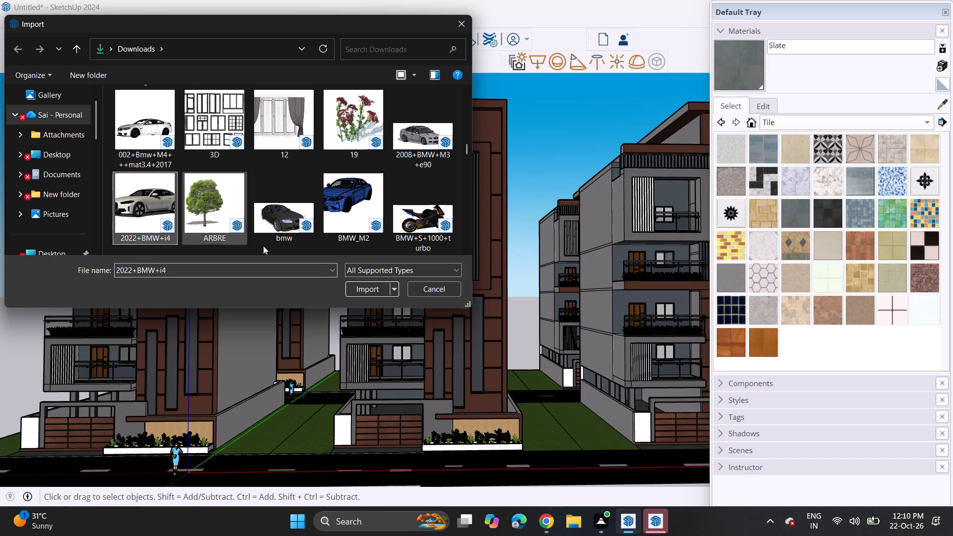
{"action": "left_click", "coordinate": [367, 288]}
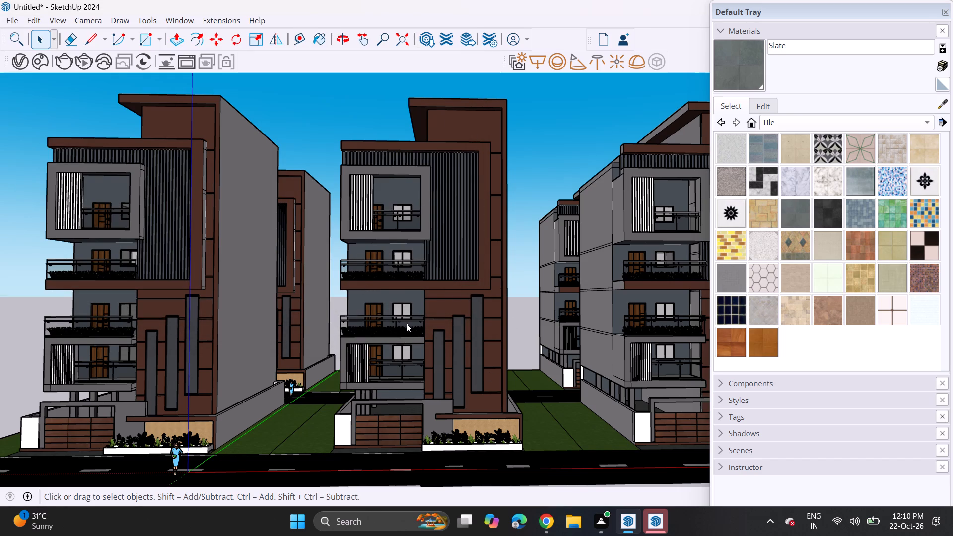
{"action": "left_click", "coordinate": [598, 287]}
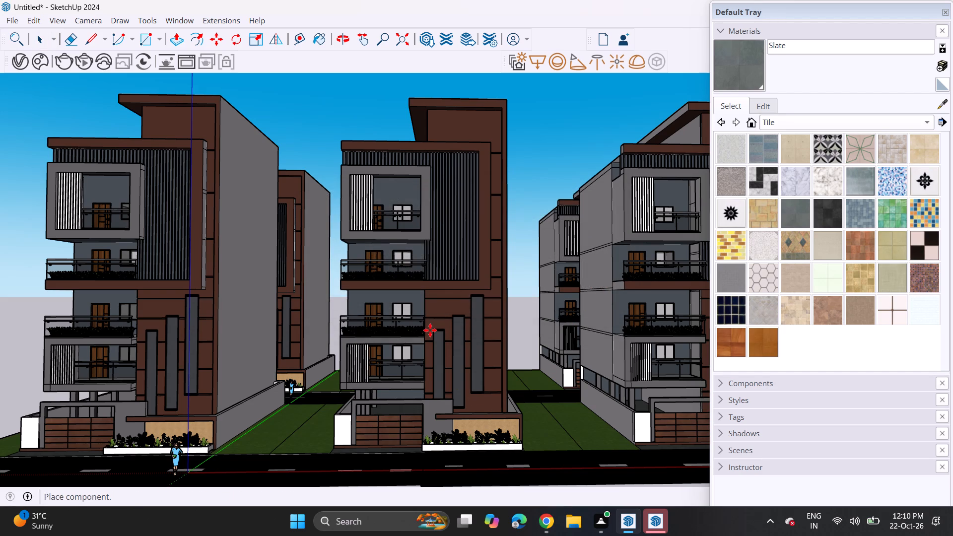
{"action": "scroll", "coordinate": [458, 264], "scroll_direction": "down", "scroll_amount": 5}
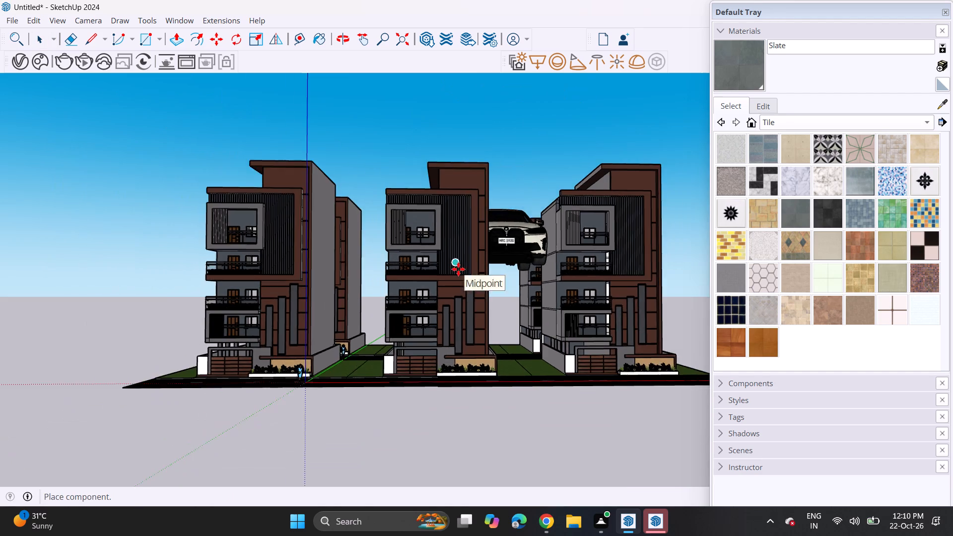
{"action": "scroll", "coordinate": [458, 270], "scroll_direction": "down", "scroll_amount": 5}
{"action": "middle_click_drag", "start_coordinate": [463, 308], "coordinate": [482, 415]}
{"action": "left_click", "coordinate": [477, 423]}
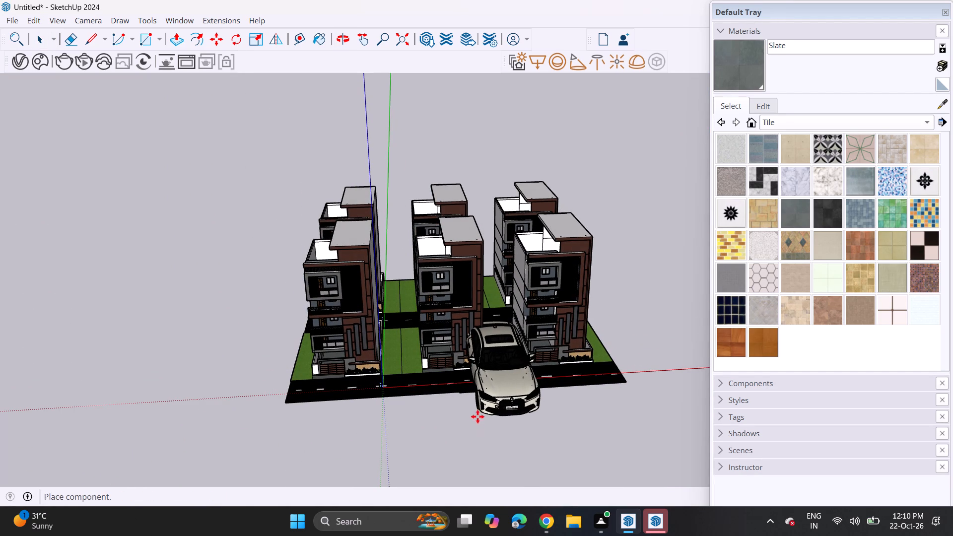
Scale the imported car down uniformly to a realistic size relative to the road and buildings.
{"action": "left_click", "coordinate": [257, 41]}
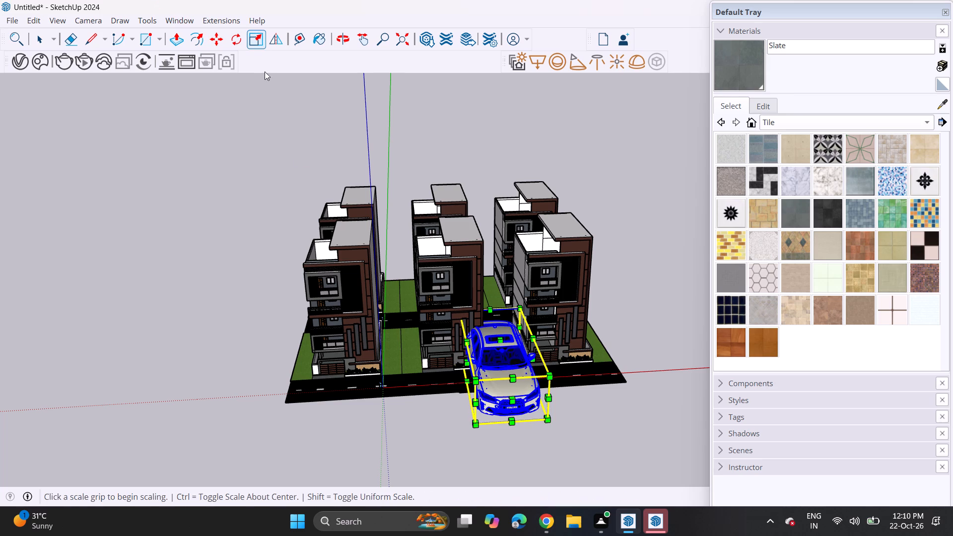
{"action": "left_click", "coordinate": [459, 315]}
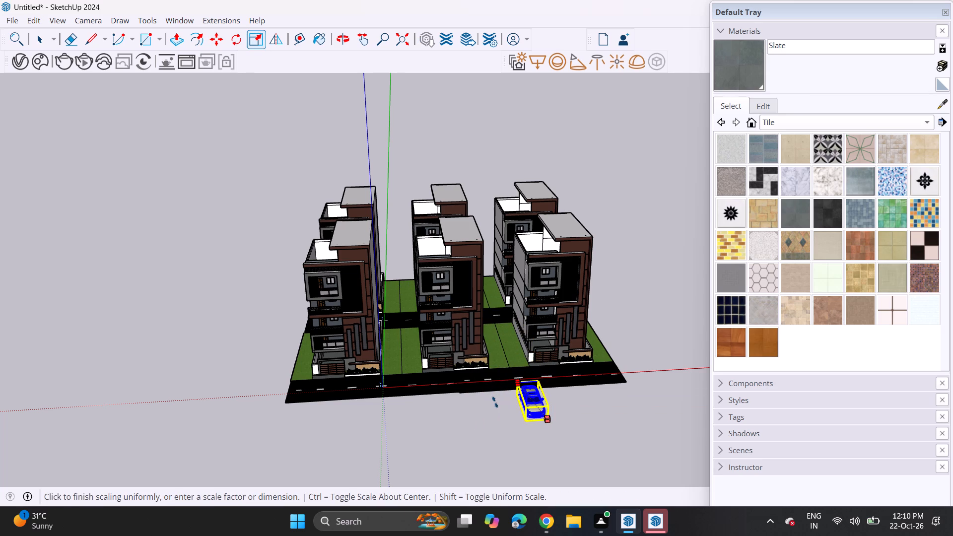
{"action": "left_click", "coordinate": [495, 402]}
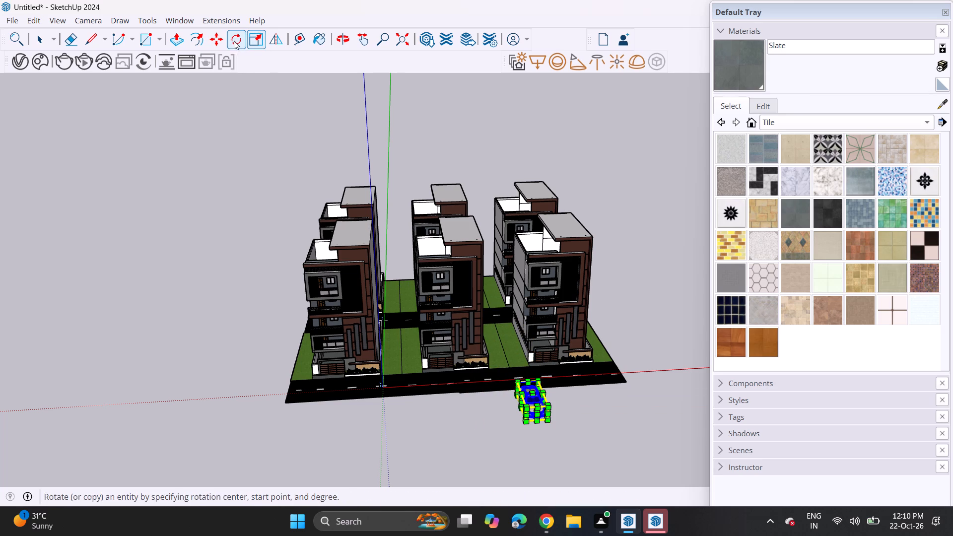
Rotate the car a quarter turn about the vertical axis so its length runs parallel to the road.
{"action": "left_click", "coordinate": [234, 41]}
{"action": "middle_click_drag", "start_coordinate": [620, 357], "coordinate": [616, 388]}
{"action": "left_click", "coordinate": [588, 442]}
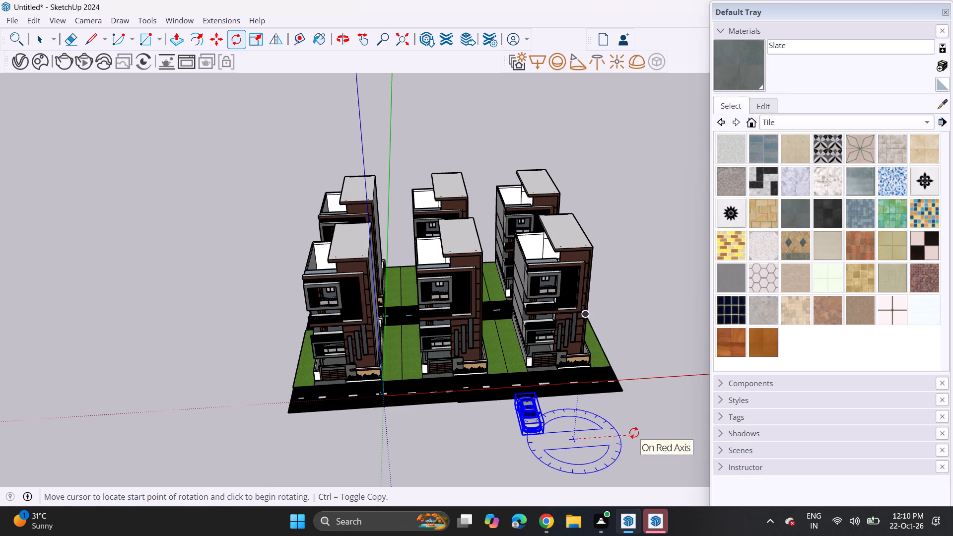
{"action": "left_click", "coordinate": [634, 433]}
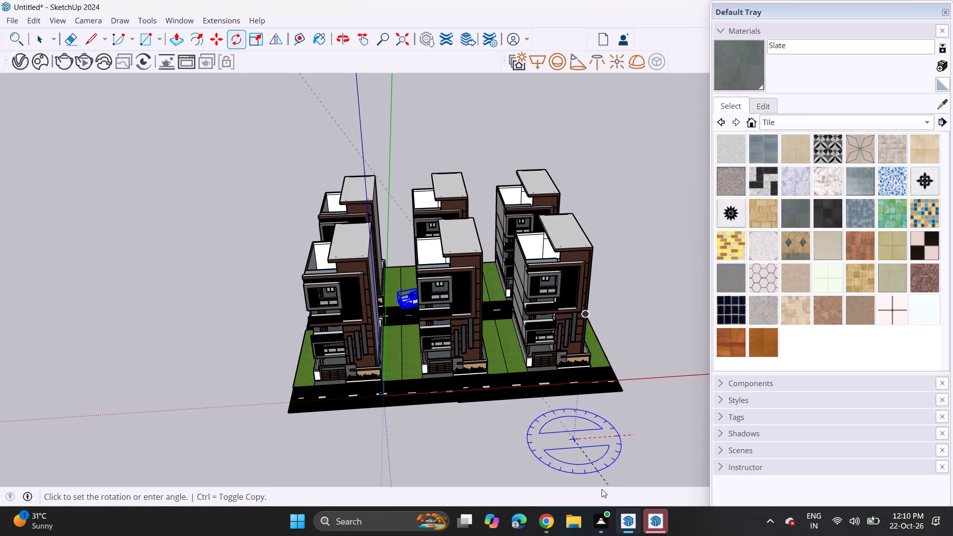
{"action": "left_click", "coordinate": [583, 477]}
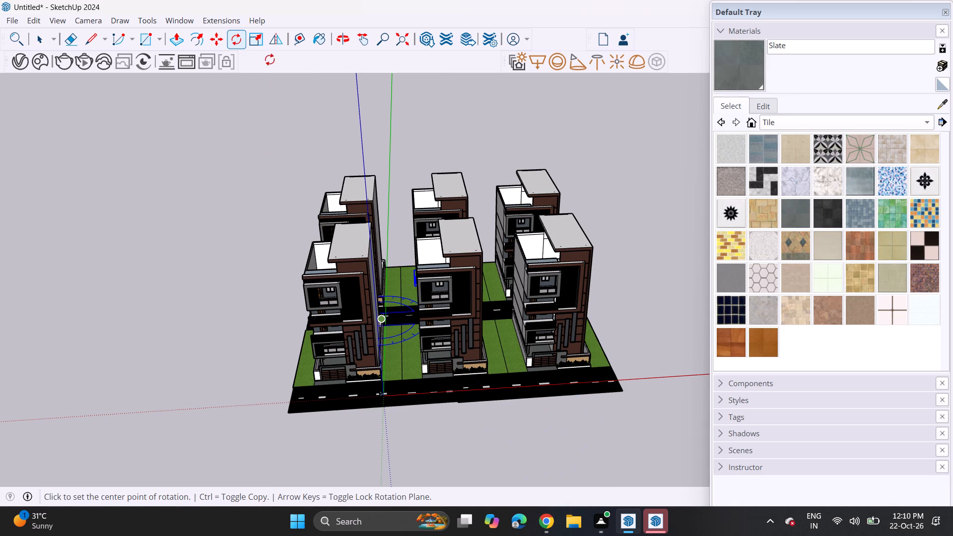
Move the car from the rear lawn onto the front road, beside the middle building's planter, and deselect it.
{"action": "left_click", "coordinate": [214, 42]}
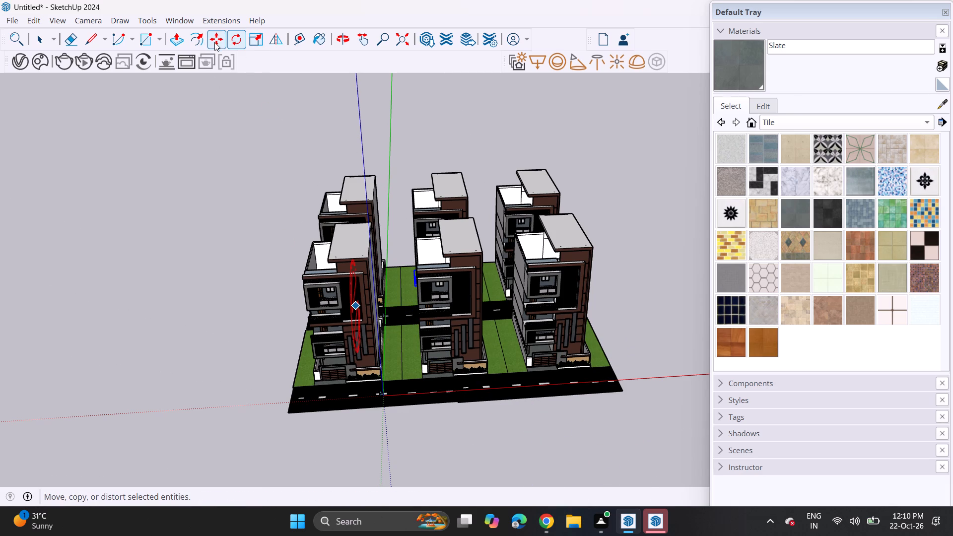
{"action": "scroll", "coordinate": [397, 293], "scroll_direction": "up", "scroll_amount": 5}
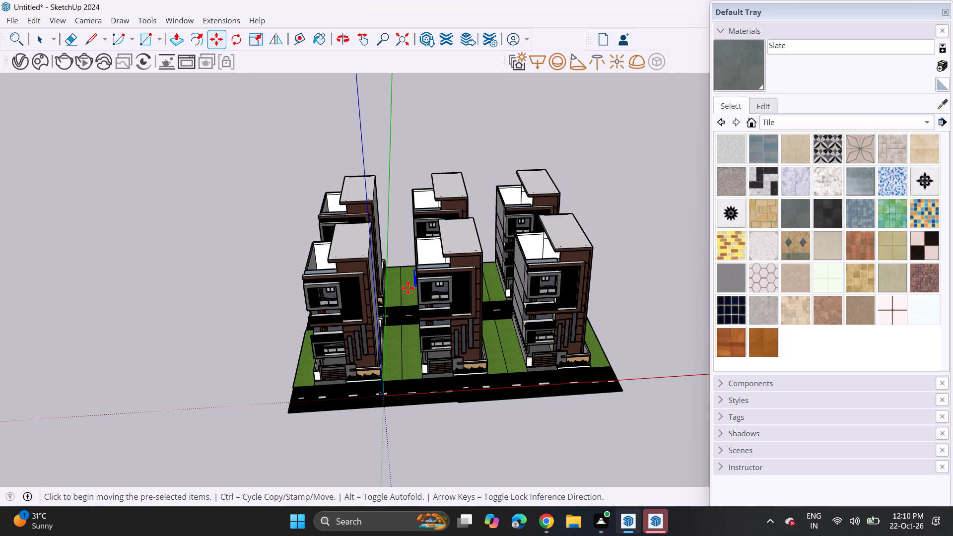
{"action": "scroll", "coordinate": [408, 288], "scroll_direction": "up", "scroll_amount": 3}
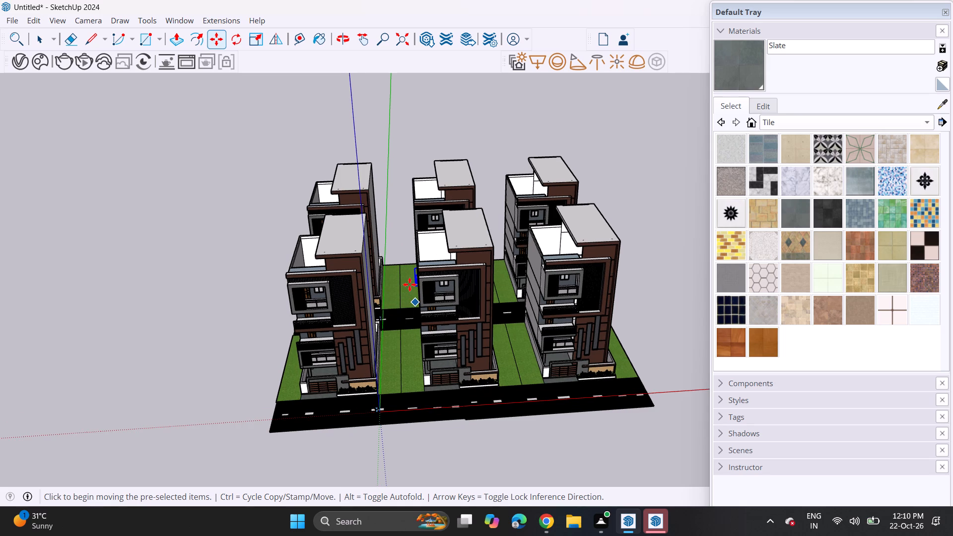
{"action": "scroll", "coordinate": [412, 284], "scroll_direction": "up", "scroll_amount": 10}
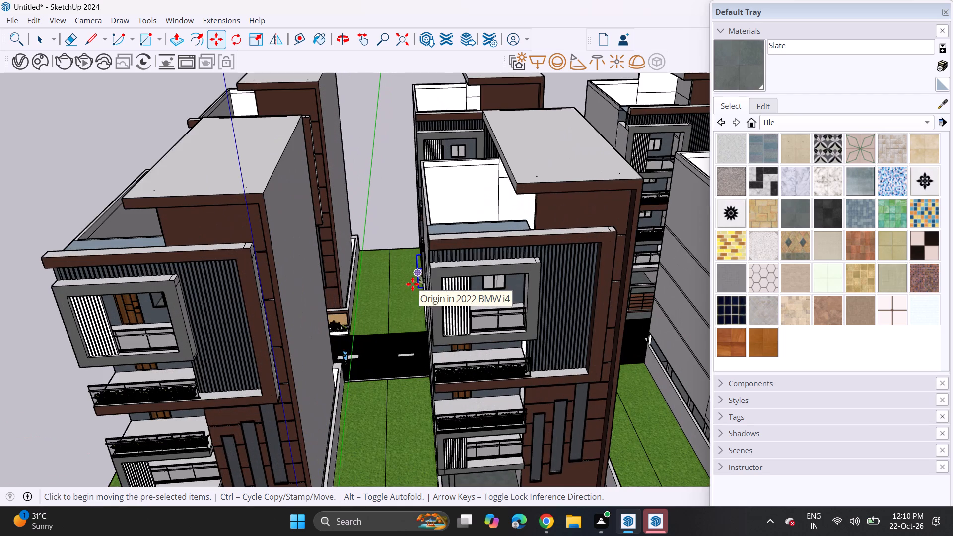
{"action": "left_click", "coordinate": [417, 292]}
{"action": "scroll", "coordinate": [408, 319], "scroll_direction": "down", "scroll_amount": 5}
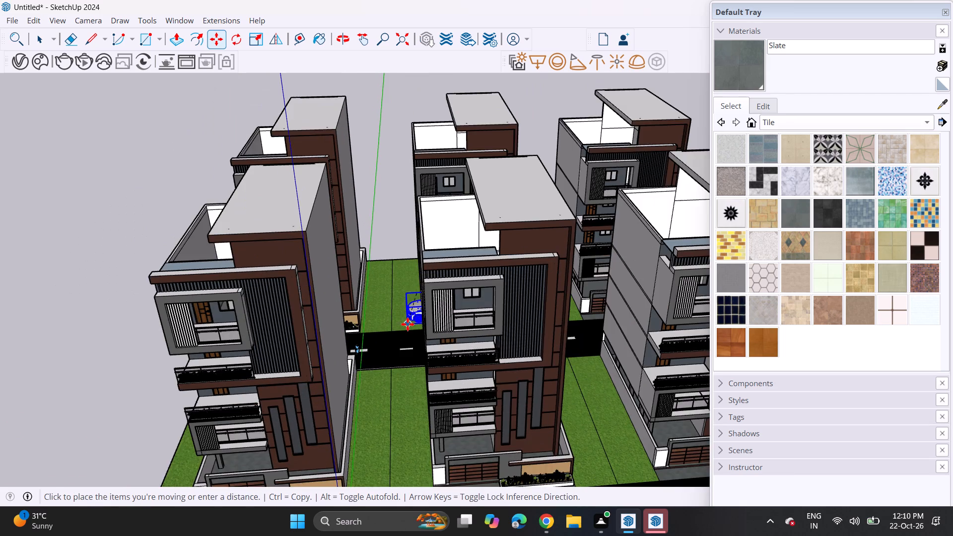
{"action": "scroll", "coordinate": [408, 335], "scroll_direction": "down", "scroll_amount": 4}
{"action": "scroll", "coordinate": [422, 402], "scroll_direction": "down", "scroll_amount": 4}
{"action": "middle_click_drag", "start_coordinate": [433, 422], "coordinate": [373, 332]}
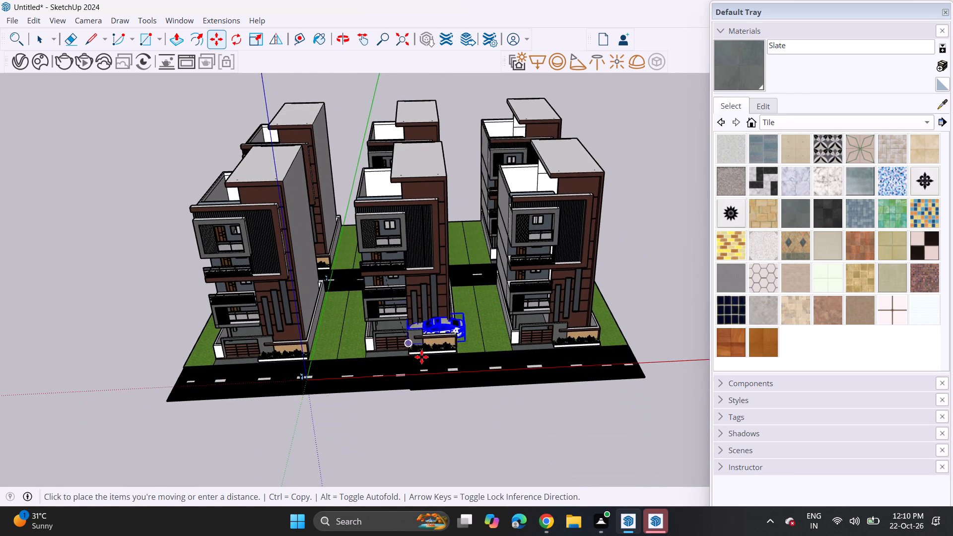
{"action": "scroll", "coordinate": [422, 357], "scroll_direction": "up", "scroll_amount": 6}
{"action": "scroll", "coordinate": [458, 386], "scroll_direction": "up", "scroll_amount": 3}
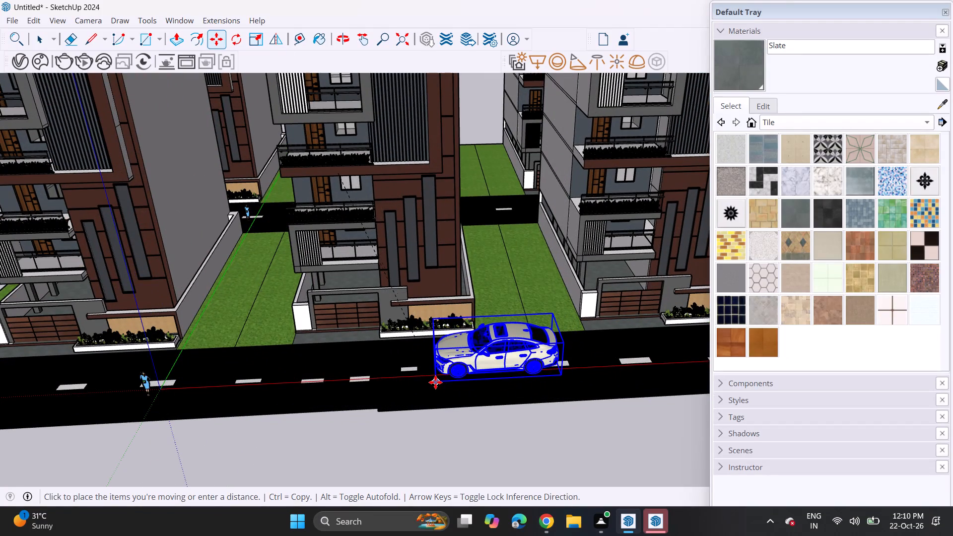
{"action": "left_click", "coordinate": [435, 382]}
{"action": "key", "text": "space"}
{"action": "left_click", "coordinate": [476, 130]}
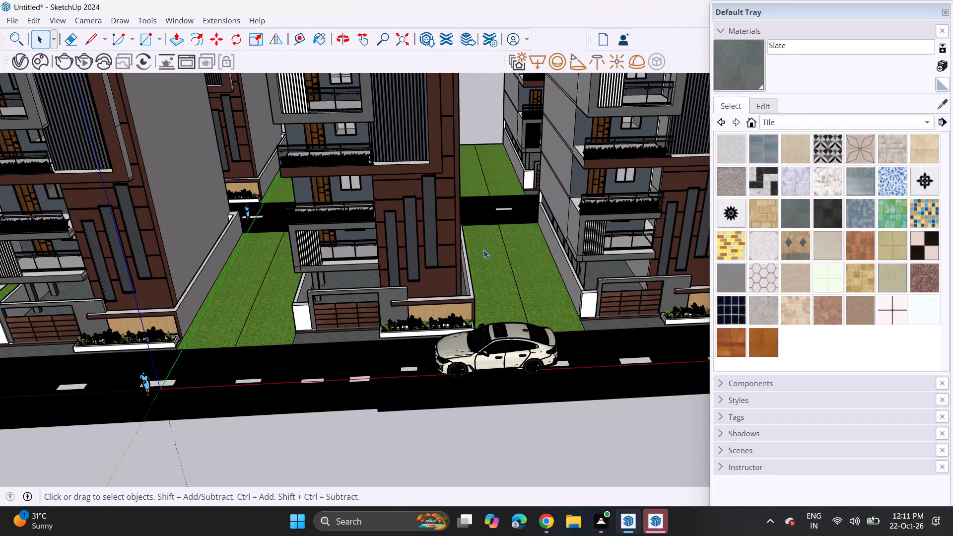
Examine the building rows and the parked car from street level.
{"action": "middle_click_drag", "start_coordinate": [483, 243], "coordinate": [483, 144]}
{"action": "scroll", "coordinate": [451, 217], "scroll_direction": "down", "scroll_amount": 2}
{"action": "middle_click_drag", "start_coordinate": [453, 224], "coordinate": [537, 340], "text": "shift"}
{"action": "middle_click_drag", "start_coordinate": [492, 323], "coordinate": [469, 303]}
{"action": "scroll", "coordinate": [467, 301], "scroll_direction": "up", "scroll_amount": 1}
{"action": "middle_click_drag", "start_coordinate": [473, 298], "coordinate": [477, 388]}
{"action": "middle_click_drag", "start_coordinate": [476, 370], "coordinate": [476, 357]}
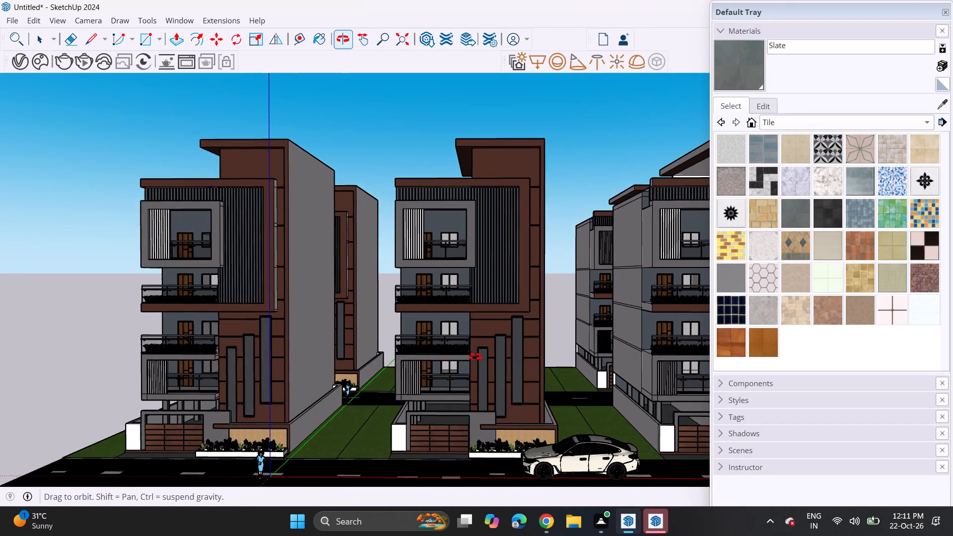
{"action": "middle_click_drag", "start_coordinate": [476, 357], "coordinate": [476, 353]}
{"action": "scroll", "coordinate": [479, 346], "scroll_direction": "up", "scroll_amount": 2}
{"action": "middle_click_drag", "start_coordinate": [480, 349], "coordinate": [480, 321]}
{"action": "scroll", "coordinate": [473, 324], "scroll_direction": "down", "scroll_amount": 2}
{"action": "middle_click_drag", "start_coordinate": [473, 325], "coordinate": [469, 333]}
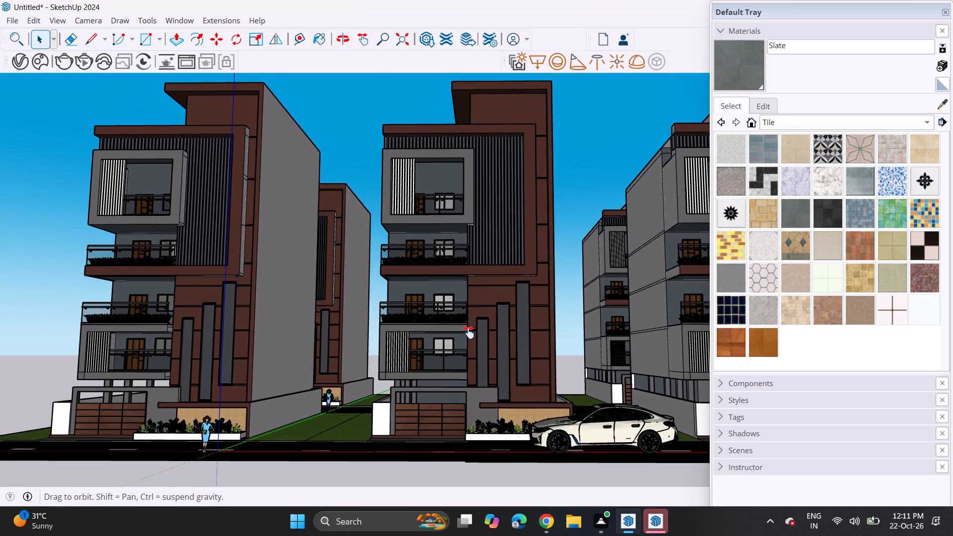
{"action": "middle_click_drag", "start_coordinate": [469, 333], "coordinate": [460, 342]}
{"action": "middle_click_drag", "start_coordinate": [460, 342], "coordinate": [465, 340]}
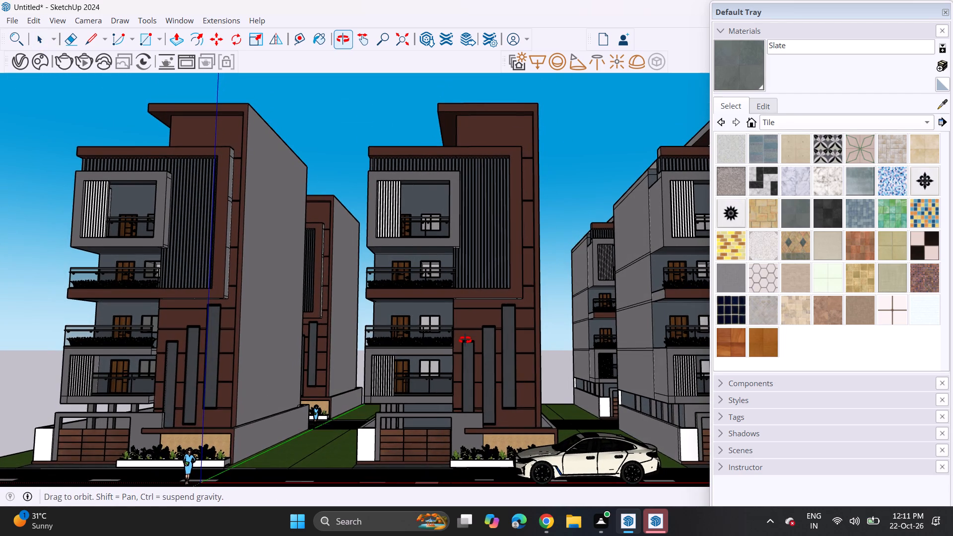
{"action": "middle_click_drag", "start_coordinate": [465, 340], "coordinate": [465, 340]}
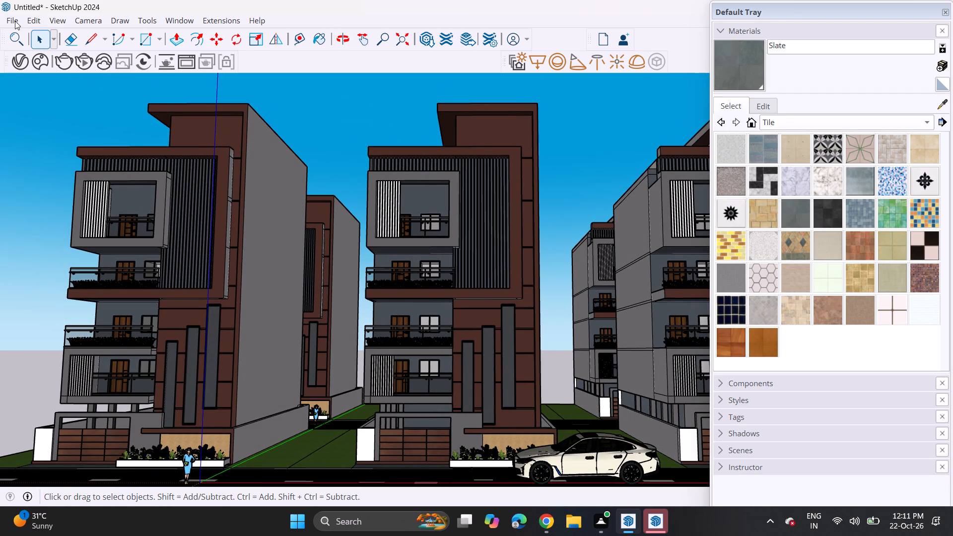
Save the model as ELEVATION,,, in the VAMSHI INTERIOR folder on the C: drive.
{"action": "left_click", "coordinate": [15, 21]}
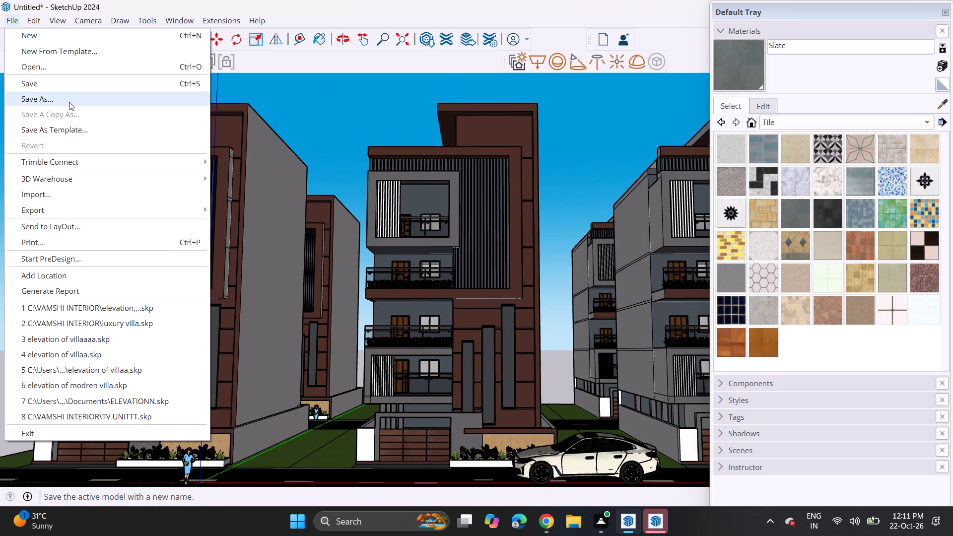
{"action": "left_click", "coordinate": [69, 102]}
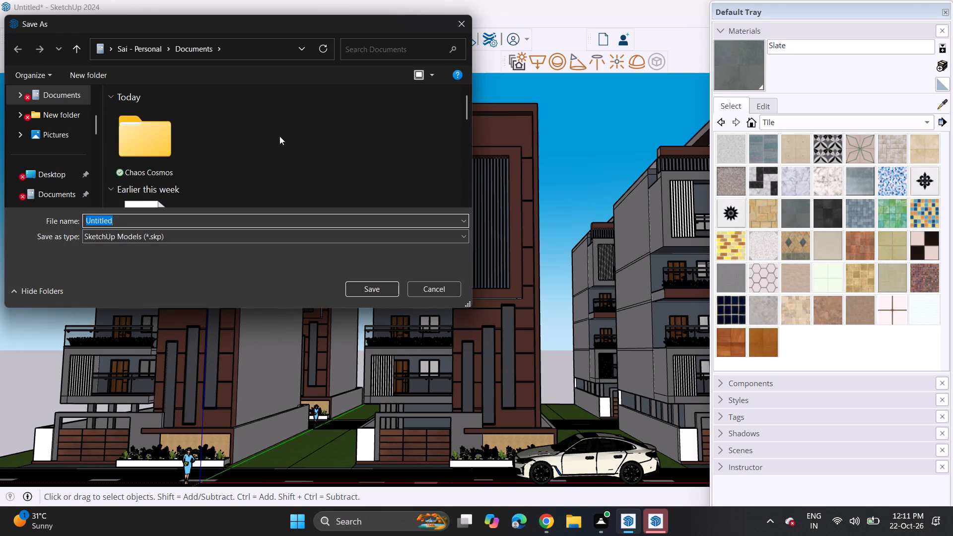
{"action": "left_click", "coordinate": [295, 41]}
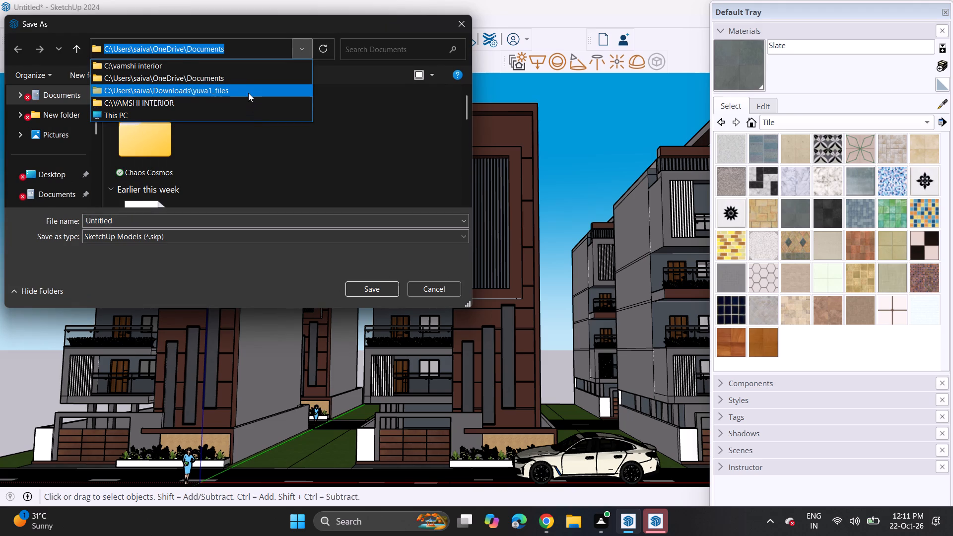
{"action": "left_click", "coordinate": [245, 101]}
{"action": "left_click", "coordinate": [181, 220]}
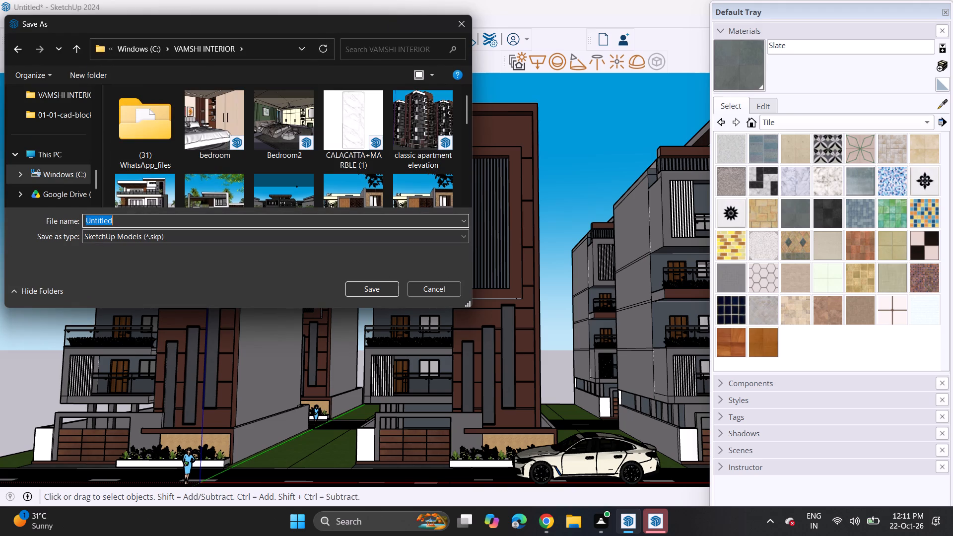
{"action": "key", "text": "BackSpace"}
{"action": "type", "text": "ELEVATU"}
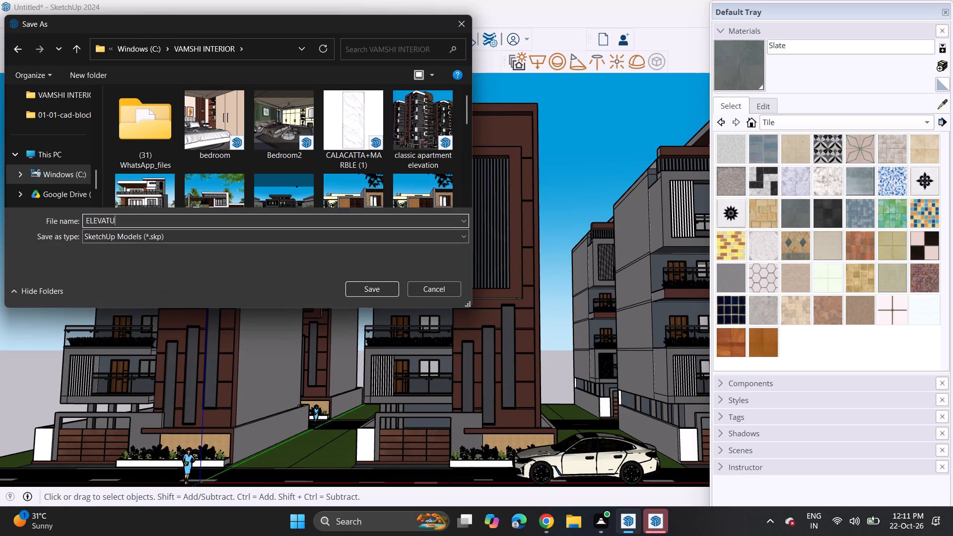
{"action": "key", "text": "BackSpace"}
{"action": "type", "text": "ION,,,"}
{"action": "key", "text": "Return"}
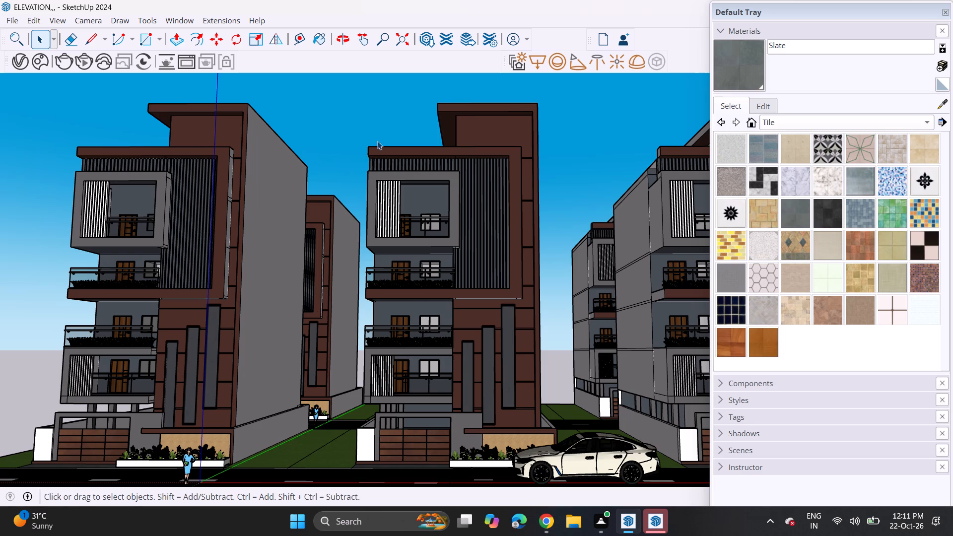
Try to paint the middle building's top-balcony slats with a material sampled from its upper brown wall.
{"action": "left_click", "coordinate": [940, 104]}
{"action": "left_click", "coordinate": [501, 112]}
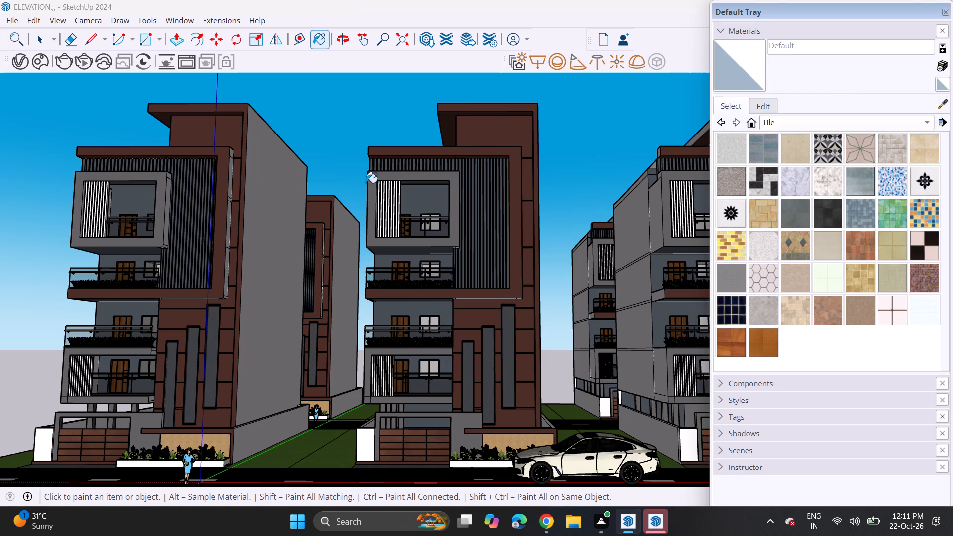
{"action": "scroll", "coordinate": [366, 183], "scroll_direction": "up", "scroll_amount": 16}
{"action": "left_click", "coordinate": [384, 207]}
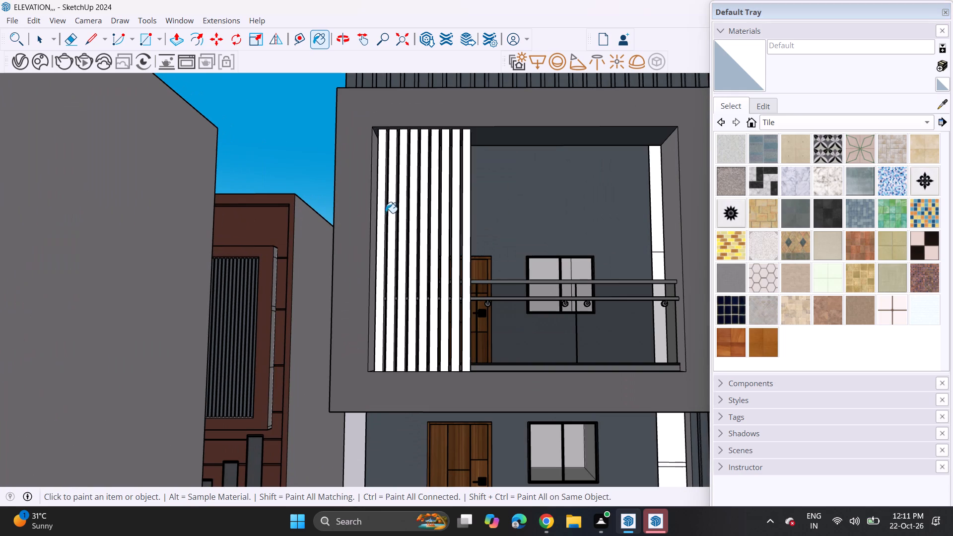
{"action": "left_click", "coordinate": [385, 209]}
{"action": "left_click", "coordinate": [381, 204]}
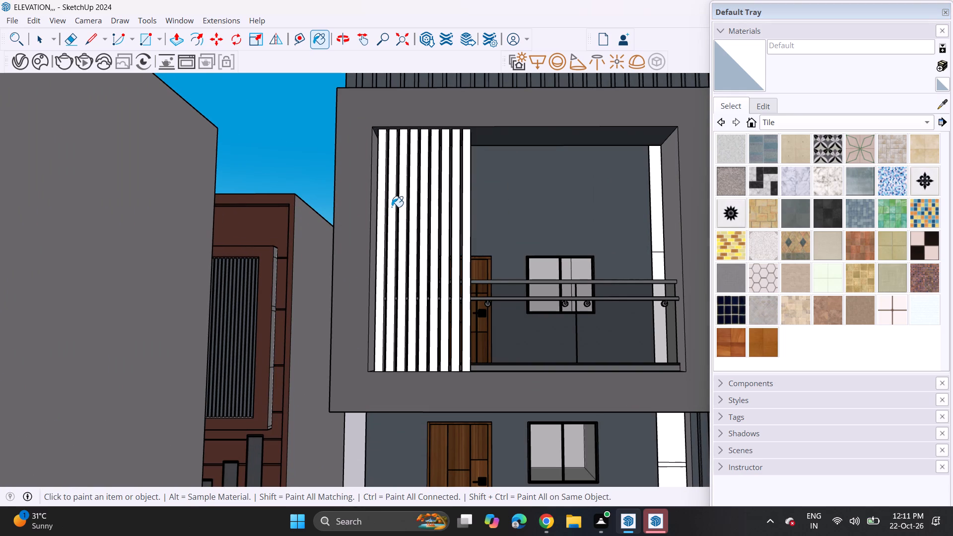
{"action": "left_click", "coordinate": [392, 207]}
Sample the 0030_OldLace wood from the door one floor below and paint all the middle building's top-balcony slats with it.
{"action": "left_click", "coordinate": [941, 111]}
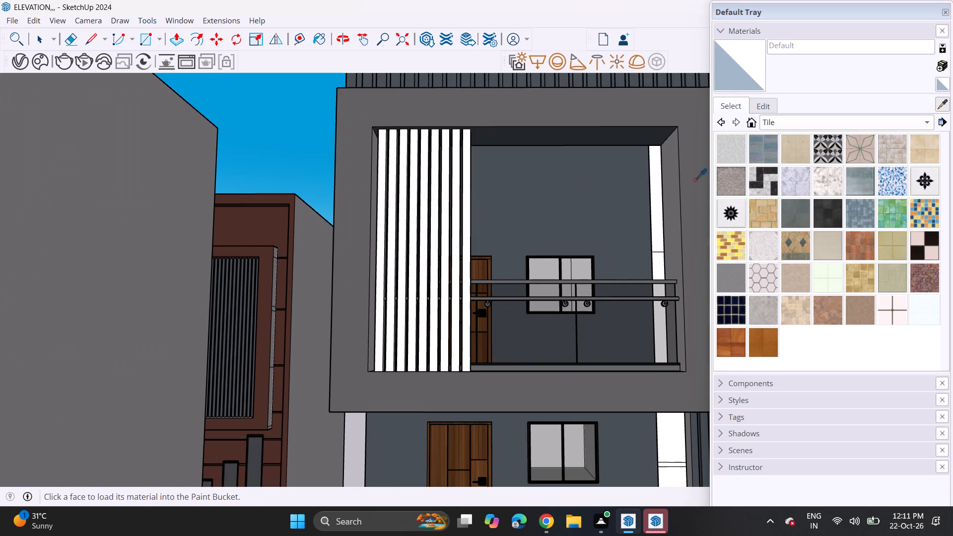
{"action": "left_click", "coordinate": [457, 454]}
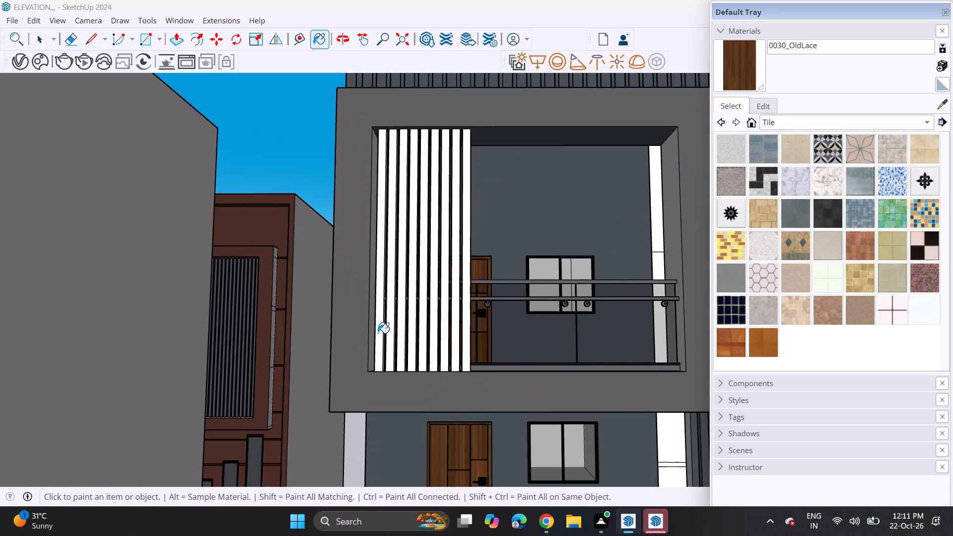
{"action": "left_click", "coordinate": [379, 325]}
{"action": "left_click", "coordinate": [392, 321]}
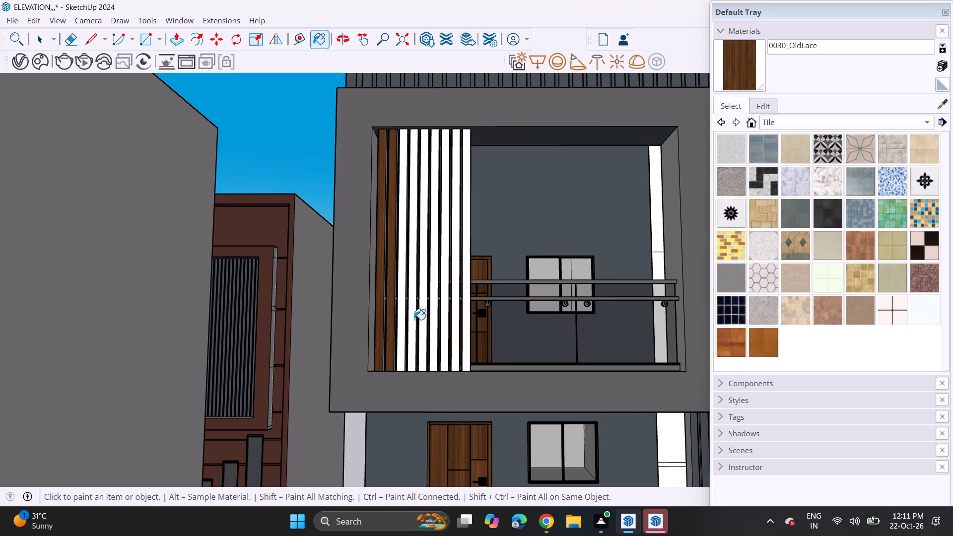
{"action": "left_click", "coordinate": [401, 330]}
{"action": "left_click", "coordinate": [409, 332]}
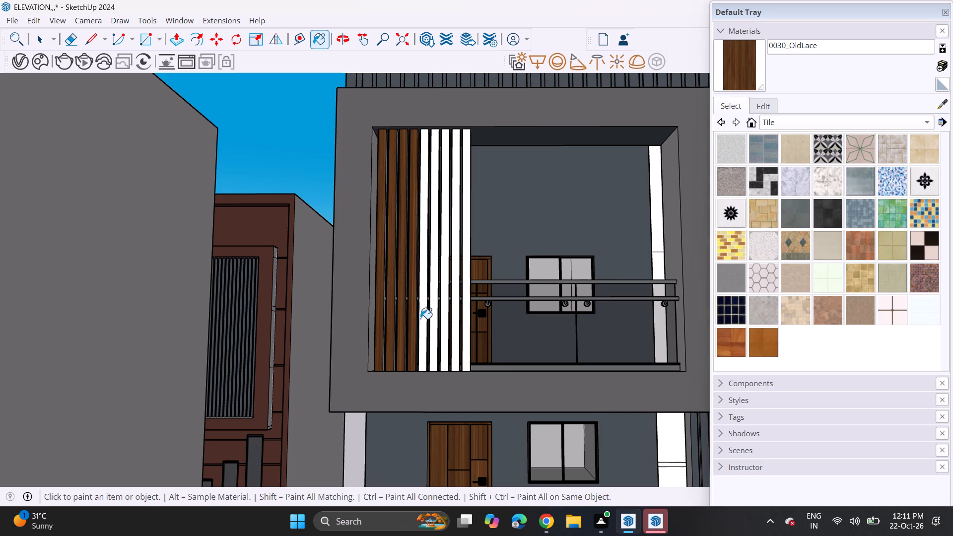
{"action": "left_click", "coordinate": [425, 319]}
{"action": "left_click", "coordinate": [435, 330]}
{"action": "left_click", "coordinate": [443, 332]}
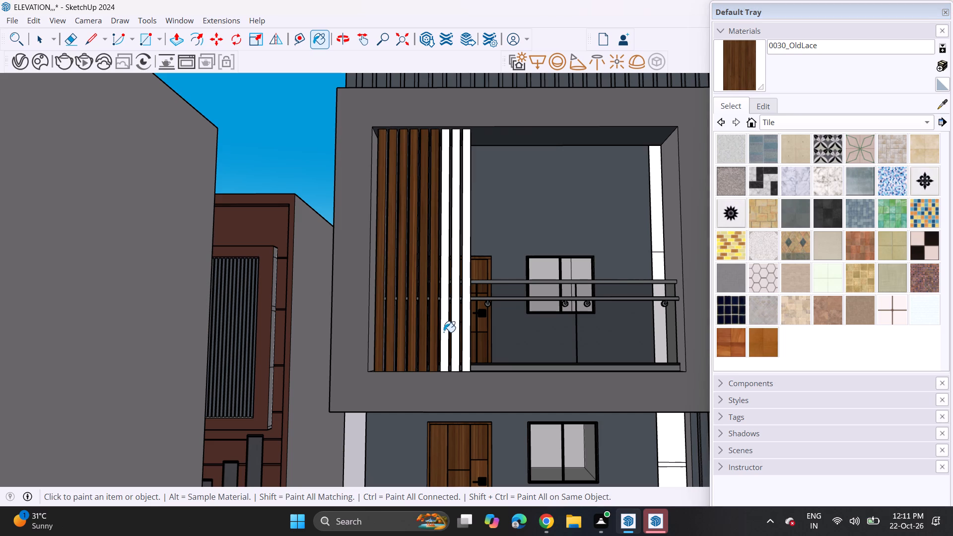
{"action": "left_click", "coordinate": [458, 337]}
{"action": "left_click", "coordinate": [468, 342]}
Paint all the white slats on the middle building's lowest balcony with the 0030_OldLace wood material.
{"action": "scroll", "coordinate": [468, 342], "scroll_direction": "down", "scroll_amount": 4}
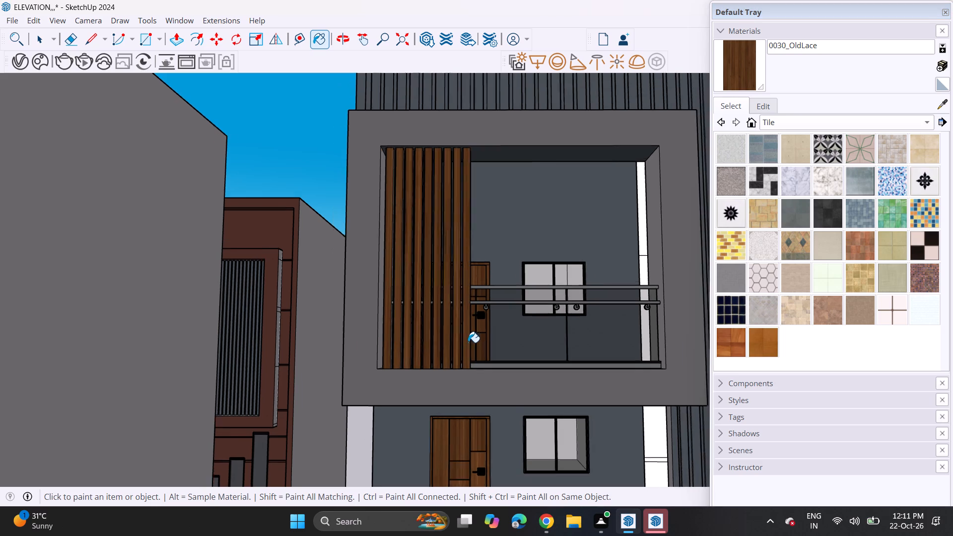
{"action": "scroll", "coordinate": [468, 342], "scroll_direction": "down", "scroll_amount": 10}
{"action": "middle_click_drag", "start_coordinate": [478, 369], "coordinate": [449, 180], "text": "shift"}
{"action": "scroll", "coordinate": [443, 304], "scroll_direction": "up", "scroll_amount": 4}
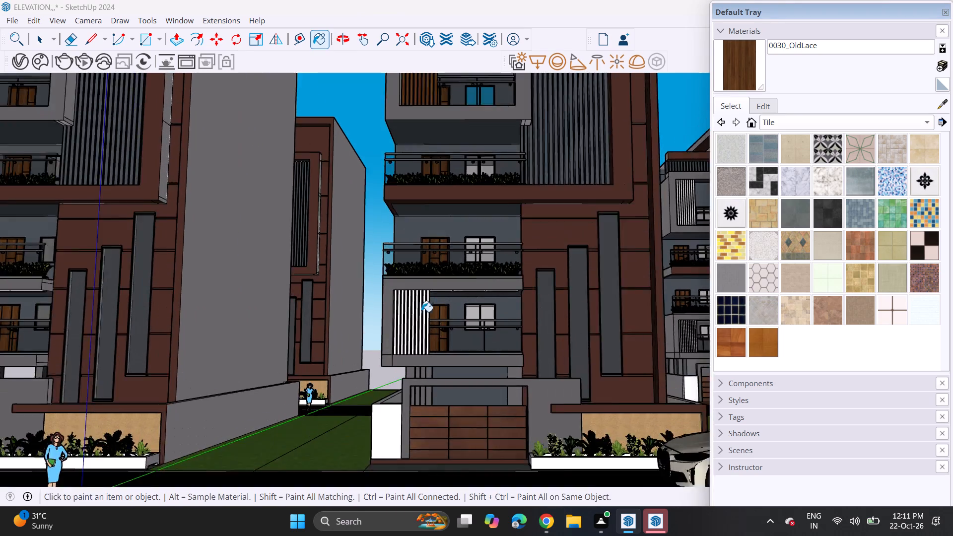
{"action": "scroll", "coordinate": [408, 316], "scroll_direction": "up", "scroll_amount": 9}
{"action": "left_click", "coordinate": [377, 335]}
{"action": "left_click", "coordinate": [389, 336]}
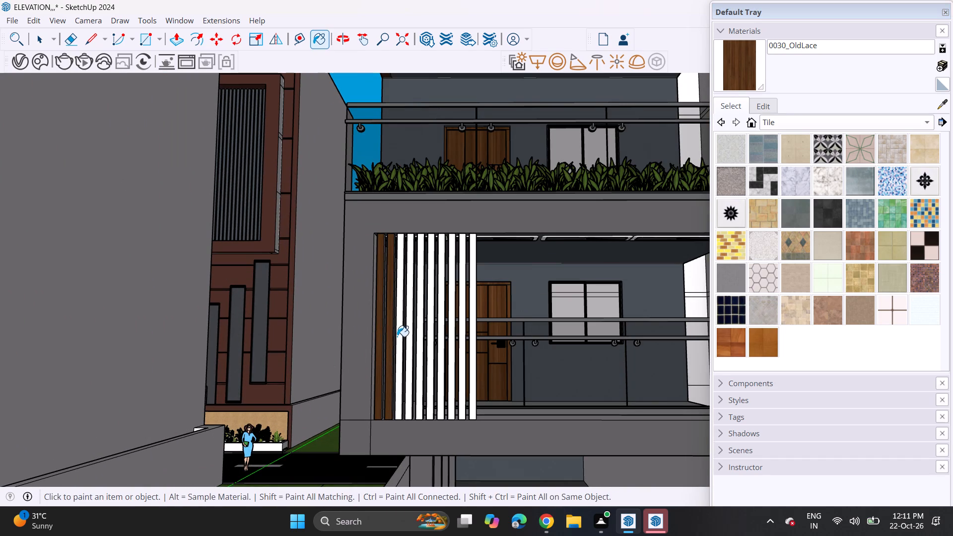
{"action": "left_click", "coordinate": [397, 336]}
{"action": "left_click", "coordinate": [408, 339]}
{"action": "left_click", "coordinate": [418, 339]}
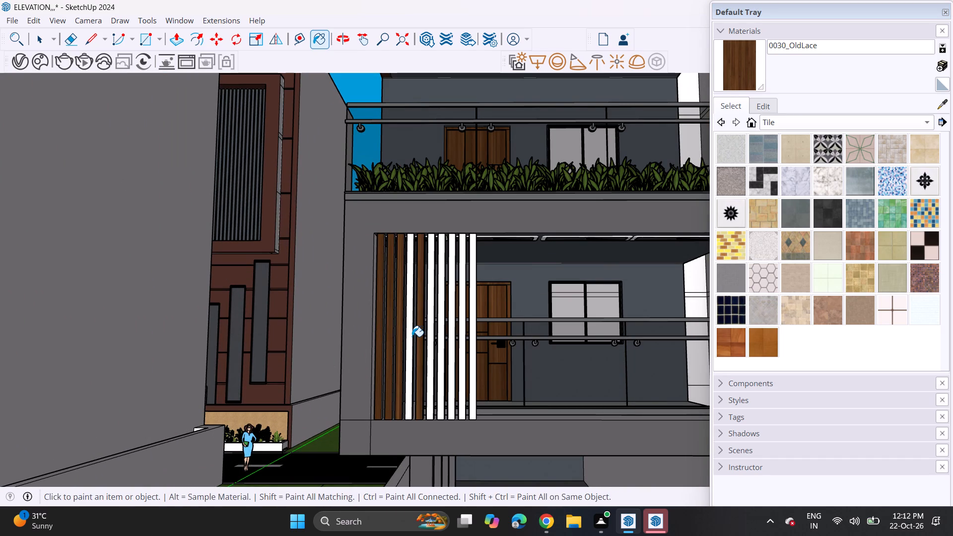
{"action": "left_click", "coordinate": [412, 336]}
{"action": "left_click", "coordinate": [412, 340]}
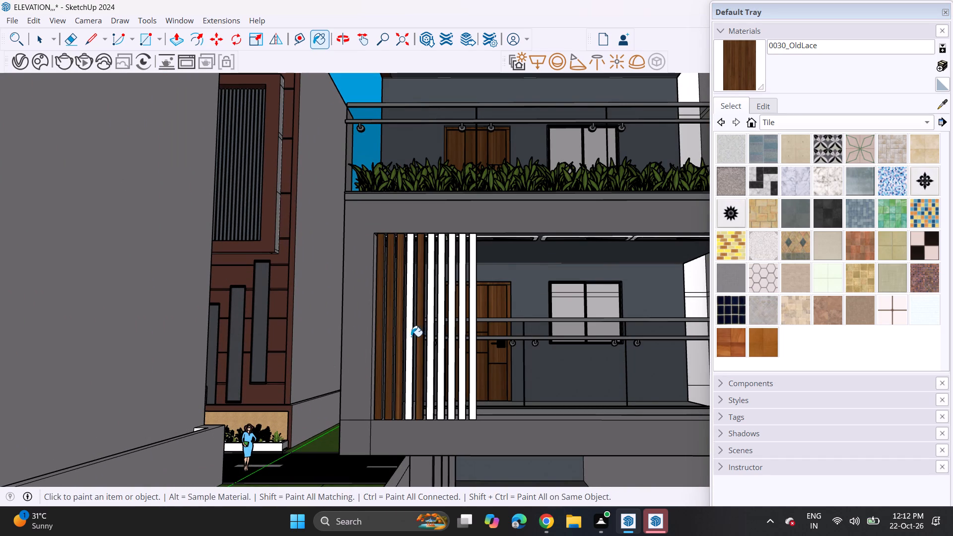
{"action": "left_click", "coordinate": [409, 335]}
{"action": "left_click", "coordinate": [429, 342]}
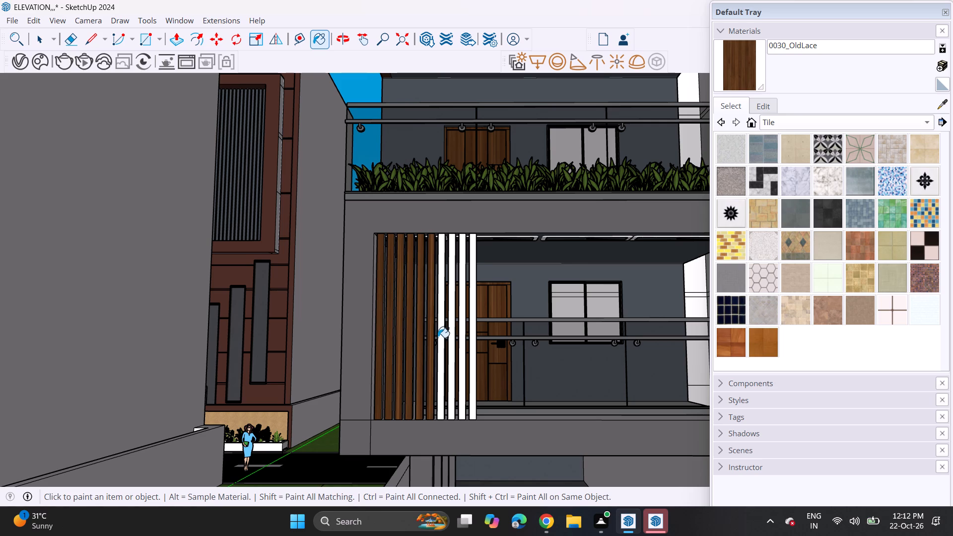
{"action": "left_click", "coordinate": [441, 337]}
{"action": "left_click", "coordinate": [451, 346]}
{"action": "left_click", "coordinate": [461, 345]}
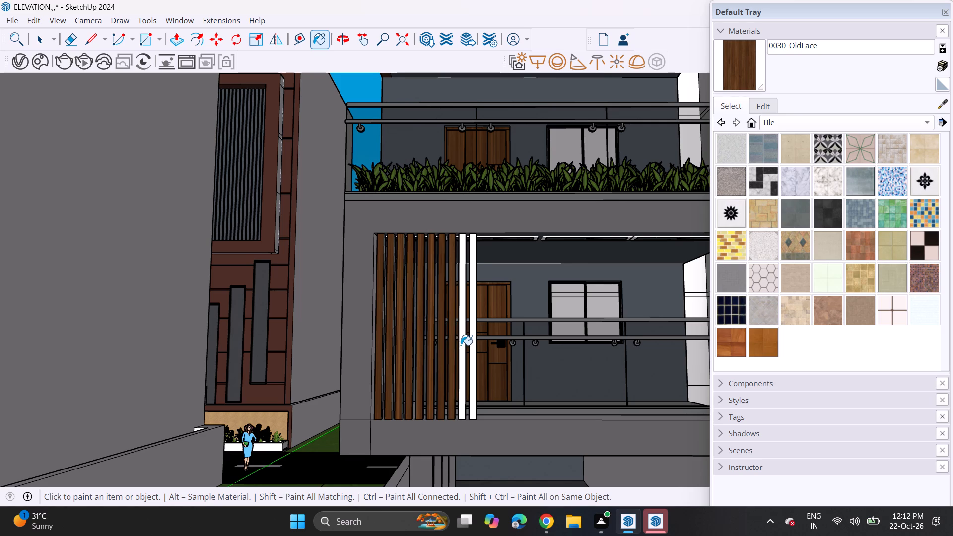
{"action": "left_click", "coordinate": [472, 347]}
Frame the front facades and car from street level and save the model again, replacing the existing ELEVATION,,, file.
{"action": "scroll", "coordinate": [448, 359], "scroll_direction": "down", "scroll_amount": 15}
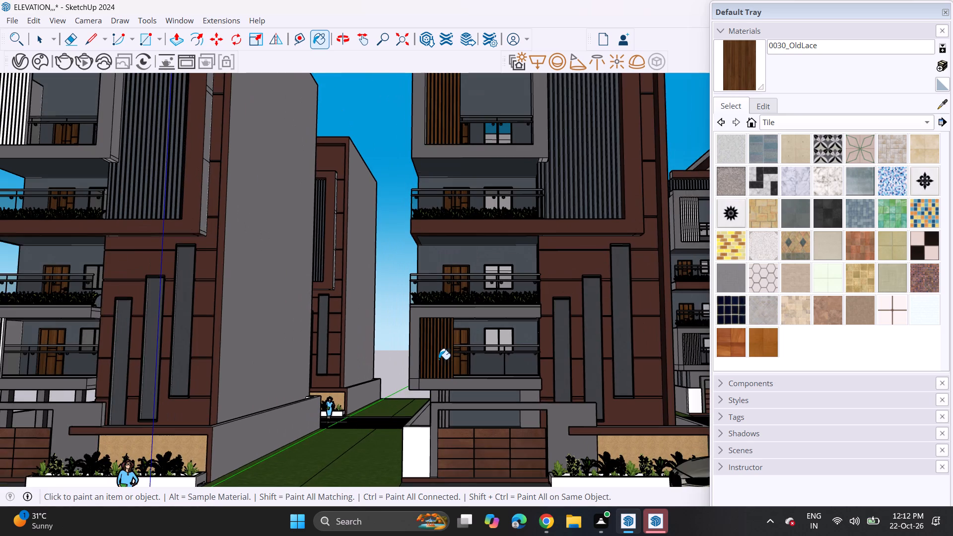
{"action": "scroll", "coordinate": [438, 358], "scroll_direction": "down", "scroll_amount": 4}
{"action": "middle_click_drag", "start_coordinate": [464, 342], "coordinate": [416, 368]}
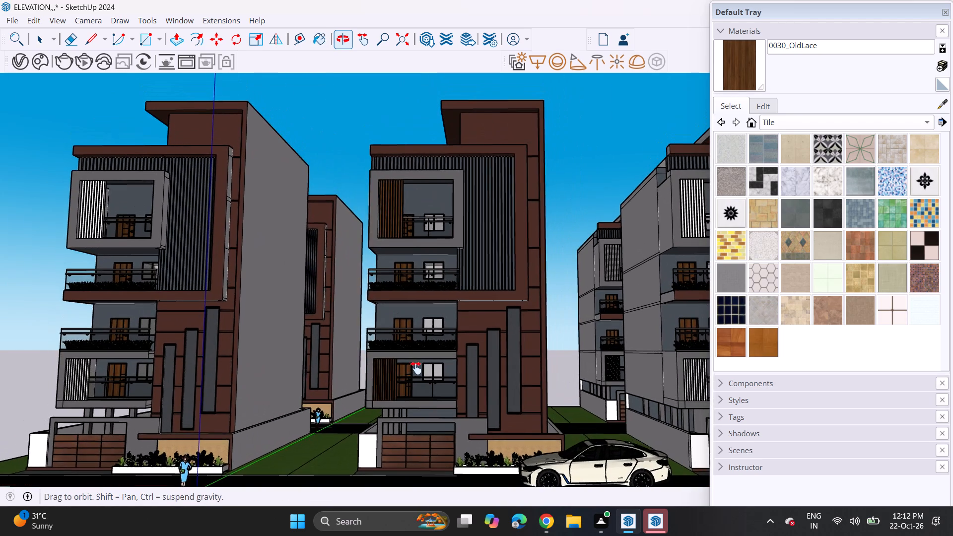
{"action": "middle_click_drag", "start_coordinate": [416, 368], "coordinate": [375, 365]}
{"action": "middle_click_drag", "start_coordinate": [380, 354], "coordinate": [398, 349]}
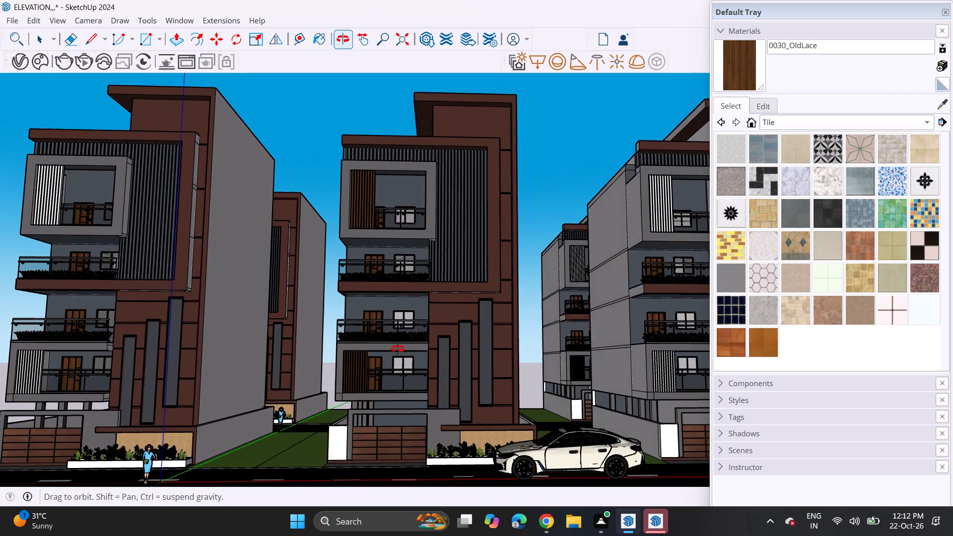
{"action": "middle_click_drag", "start_coordinate": [398, 349], "coordinate": [392, 350]}
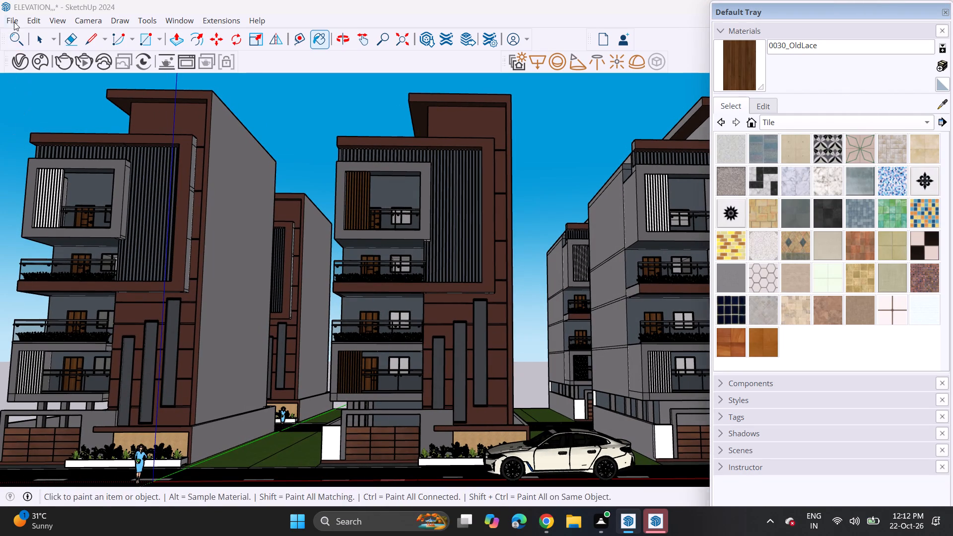
{"action": "left_click", "coordinate": [14, 22]}
{"action": "left_click", "coordinate": [41, 99]}
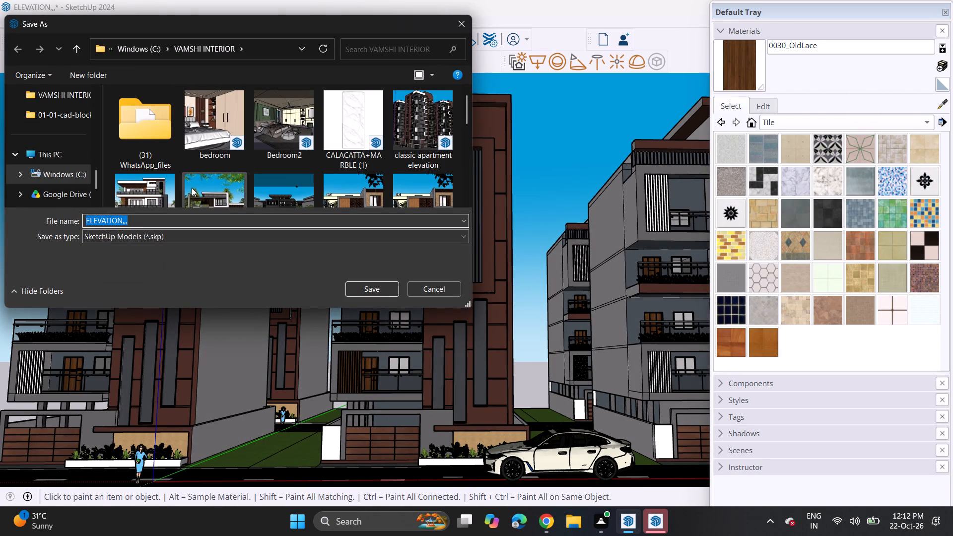
{"action": "left_click", "coordinate": [368, 285]}
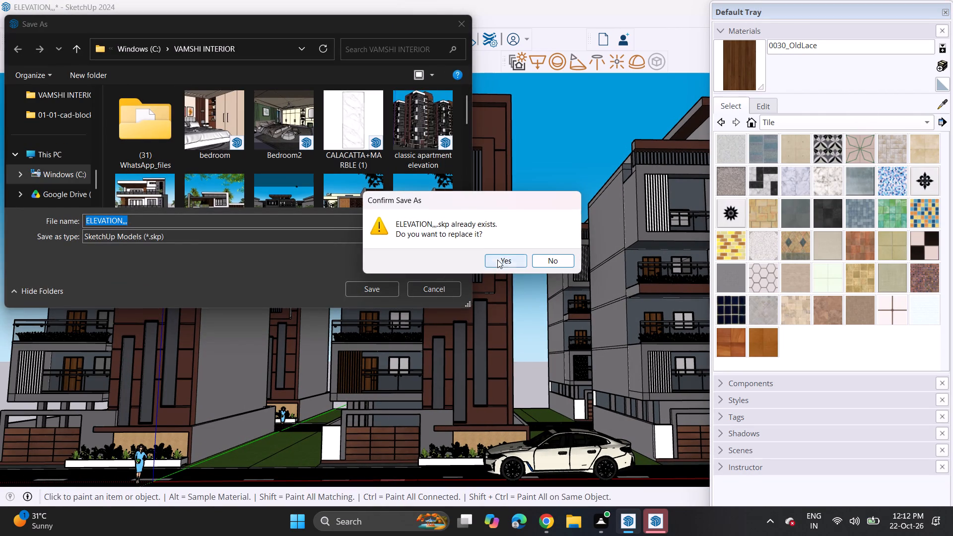
{"action": "left_click", "coordinate": [500, 262]}
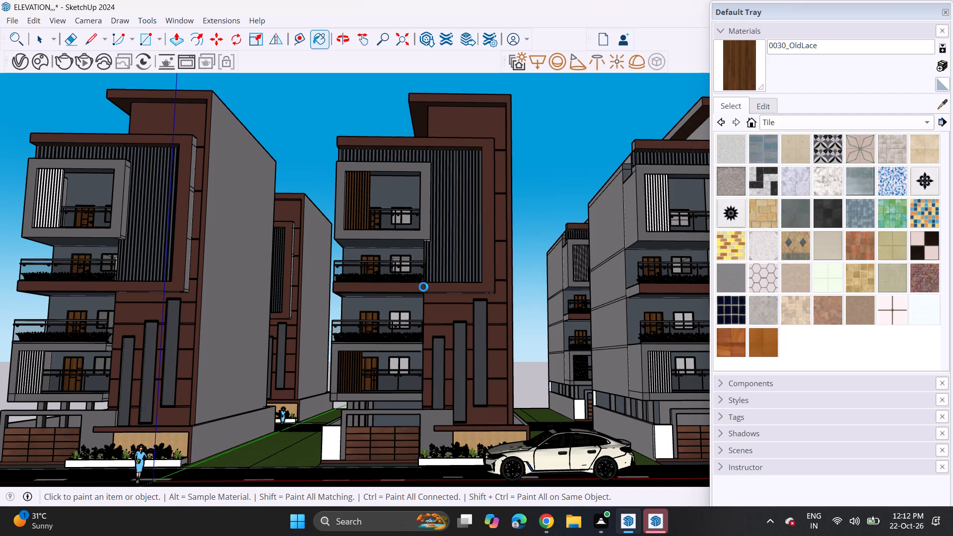
Export the current view as a PNG 2D graphic named ELEVATION,,, into the VAMSHI INTERIOR folder.
{"action": "left_click", "coordinate": [8, 22]}
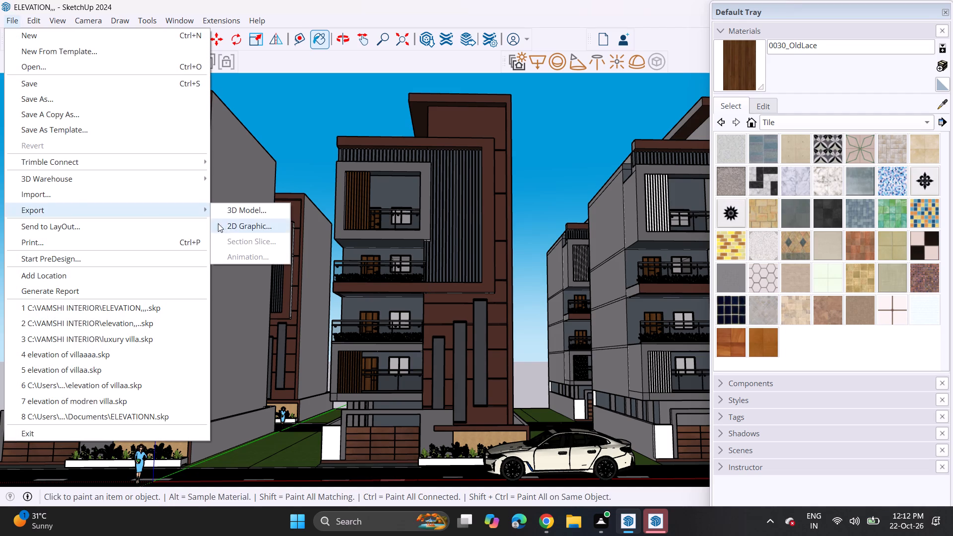
{"action": "left_click", "coordinate": [237, 231]}
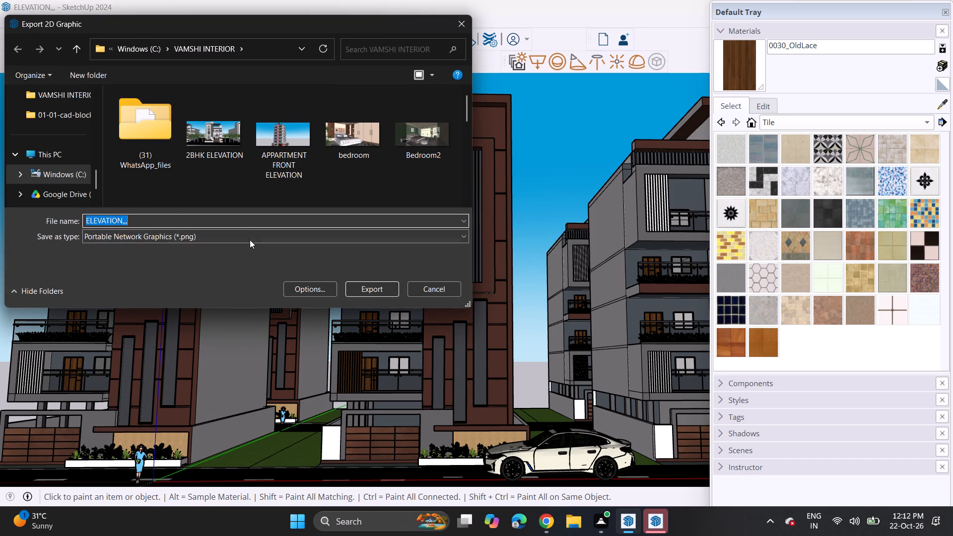
{"action": "left_click", "coordinate": [360, 291]}
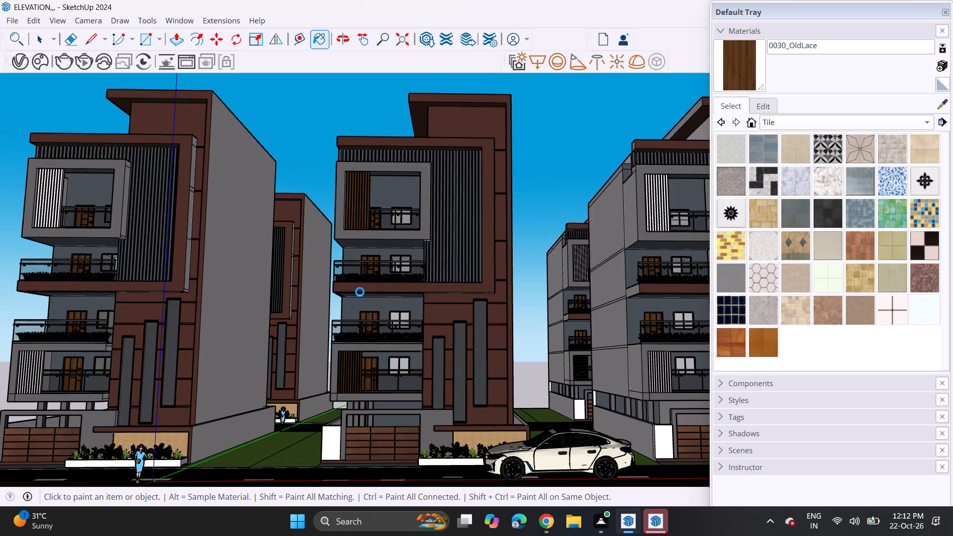